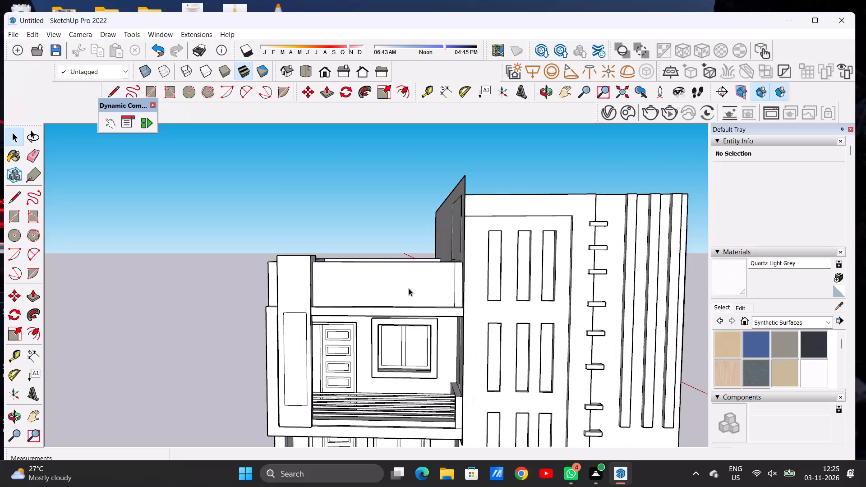
# Examine the house model from the front, sides, rear and above, checking the tall stair block and its side wall.
pyautogui.scroll(1, 448, 242)
pyautogui.scroll(-5, 436, 246)
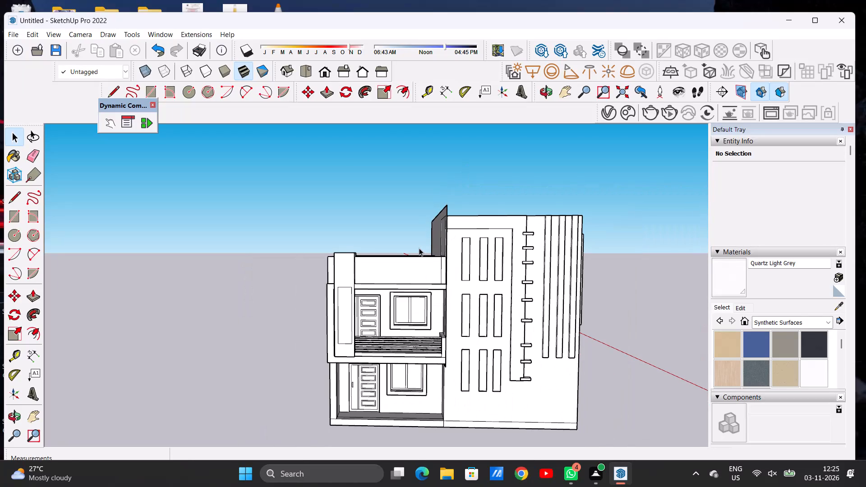
pyautogui.press('o')
pyautogui.scroll(-1, 421, 247)
pyautogui.scroll(1, 421, 247)
pyautogui.scroll(-3, 423, 247)
pyautogui.scroll(1, 427, 249)
pyautogui.moveTo(427, 250); pyautogui.dragTo(463, 256)
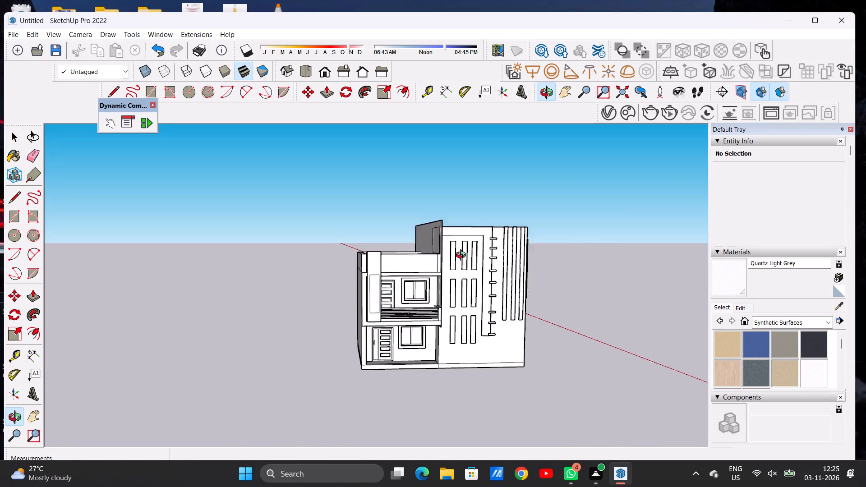
pyautogui.moveTo(463, 256); pyautogui.dragTo(555, 266)
pyautogui.moveTo(439, 244); pyautogui.dragTo(181, 262)
pyautogui.moveTo(204, 270); pyautogui.dragTo(433, 275)
pyautogui.moveTo(376, 289); pyautogui.dragTo(459, 283)
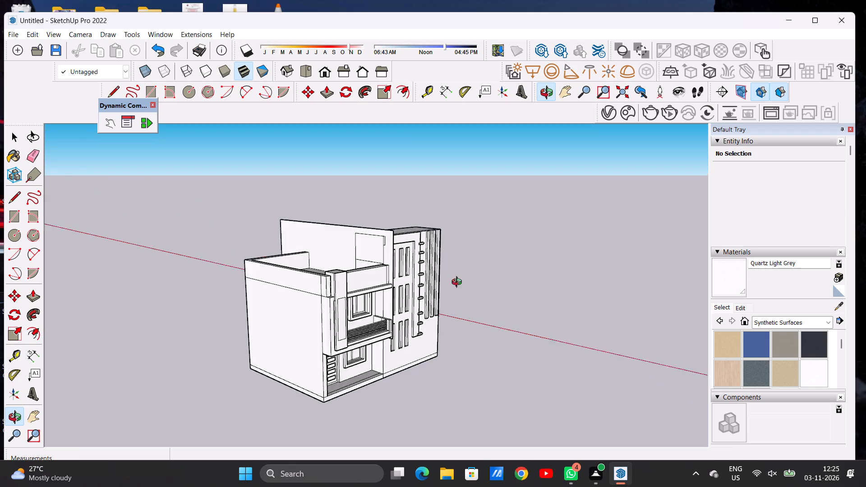
pyautogui.moveTo(459, 283); pyautogui.dragTo(274, 330)
pyautogui.moveTo(393, 266); pyautogui.dragTo(238, 269)
pyautogui.moveTo(436, 263); pyautogui.dragTo(403, 263)
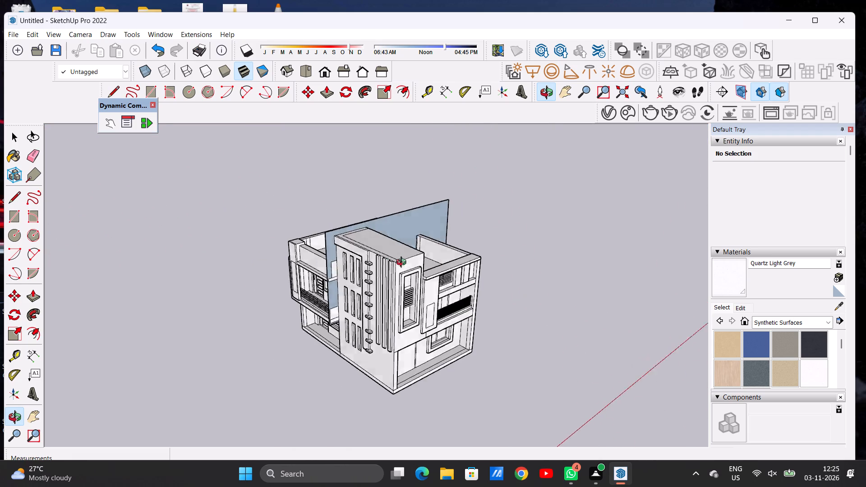
pyautogui.moveTo(403, 263); pyautogui.dragTo(196, 273)
pyautogui.moveTo(196, 273); pyautogui.dragTo(438, 240)
pyautogui.moveTo(341, 261); pyautogui.dragTo(451, 243)
pyautogui.moveTo(353, 282); pyautogui.dragTo(497, 249)
pyautogui.scroll(4, 364, 240)
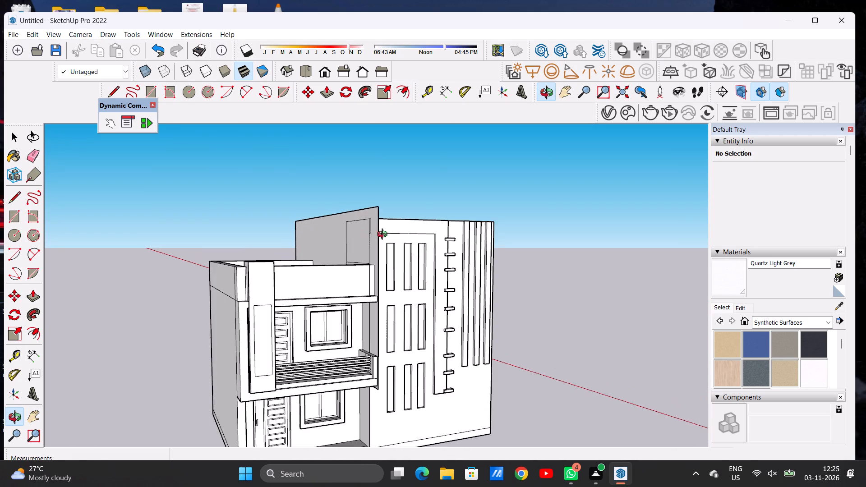
# Undo the last change to the tall stair block's side wall.
pyautogui.scroll(2, 384, 235)
pyautogui.press('space')
pyautogui.hotkey('ctrl', 'z')
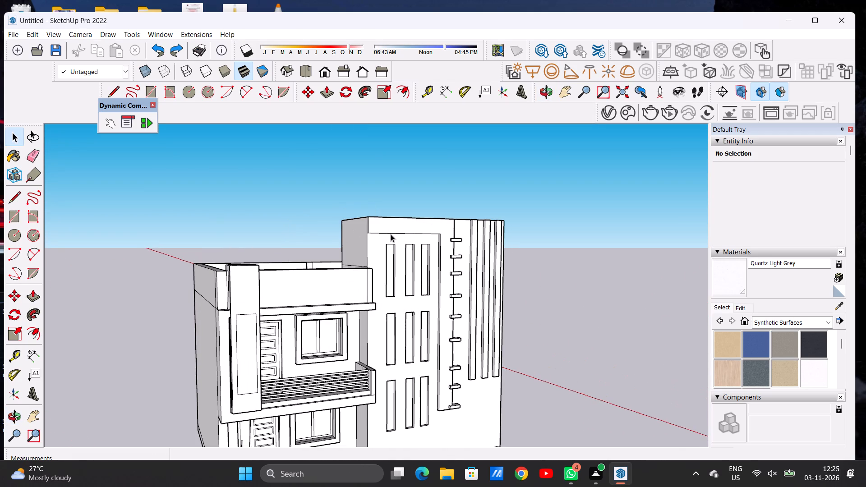
# Examine the stair block, roof terrace and parapets from all sides of the house.
pyautogui.scroll(-2, 383, 244)
pyautogui.press('o')
pyautogui.moveTo(363, 265); pyautogui.dragTo(501, 294)
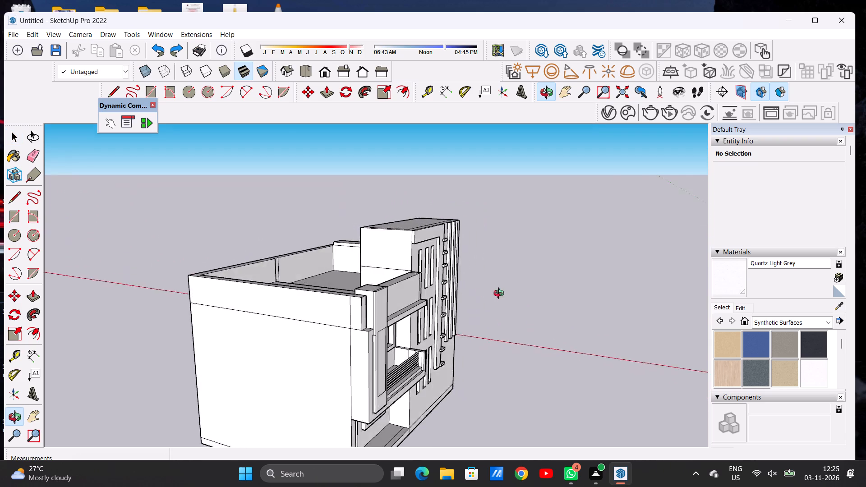
pyautogui.moveTo(501, 294); pyautogui.dragTo(258, 332)
pyautogui.moveTo(430, 312); pyautogui.dragTo(247, 277)
pyautogui.moveTo(448, 266); pyautogui.dragTo(261, 268)
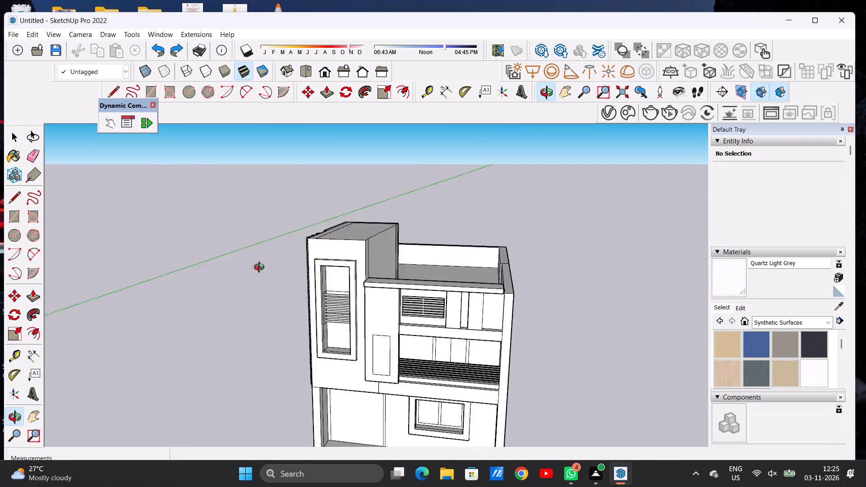
pyautogui.moveTo(261, 268); pyautogui.dragTo(248, 351)
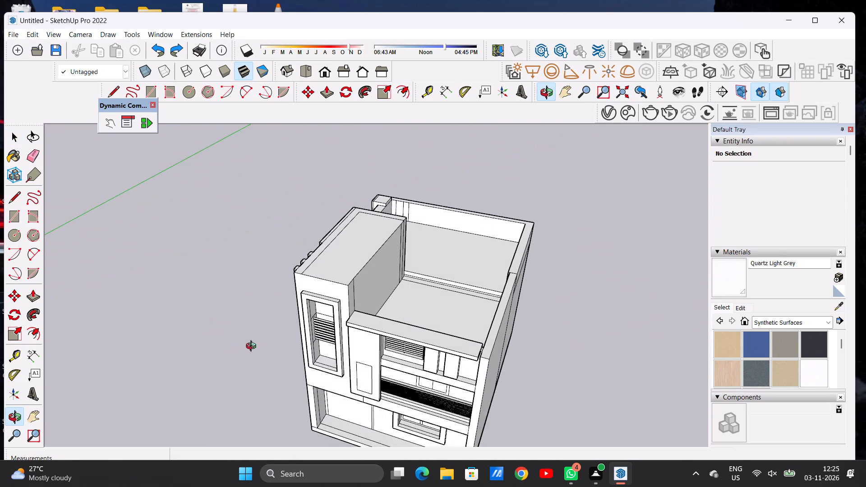
pyautogui.scroll(10, 432, 304)
pyautogui.moveTo(442, 293); pyautogui.dragTo(534, 276)
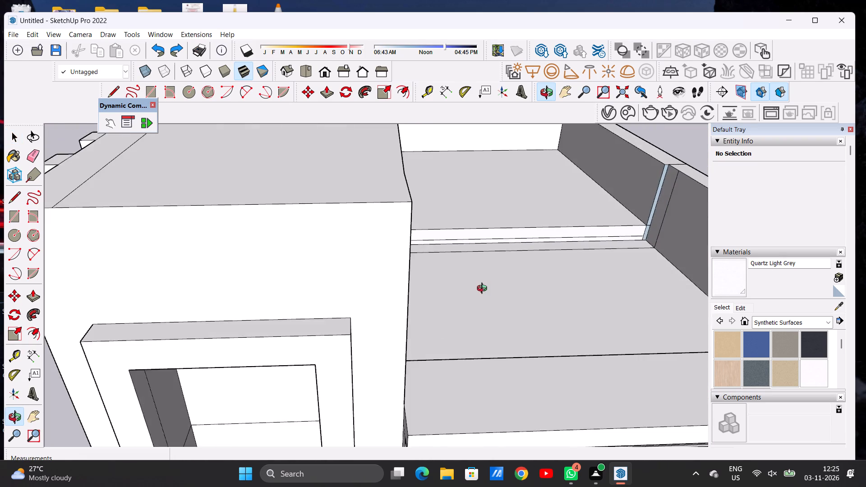
pyautogui.scroll(-14, 477, 295)
pyautogui.moveTo(381, 287); pyautogui.dragTo(540, 248)
pyautogui.moveTo(333, 299); pyautogui.dragTo(470, 270)
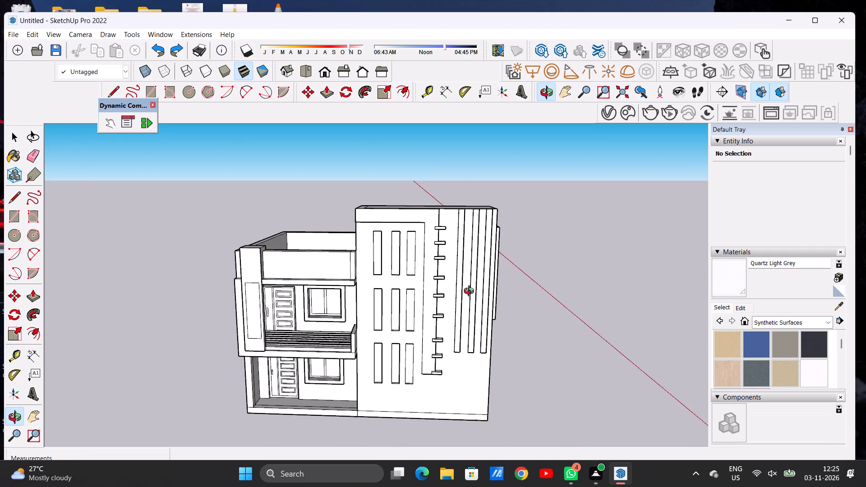
pyautogui.scroll(-9, 474, 293)
pyautogui.moveTo(451, 313); pyautogui.dragTo(454, 299)
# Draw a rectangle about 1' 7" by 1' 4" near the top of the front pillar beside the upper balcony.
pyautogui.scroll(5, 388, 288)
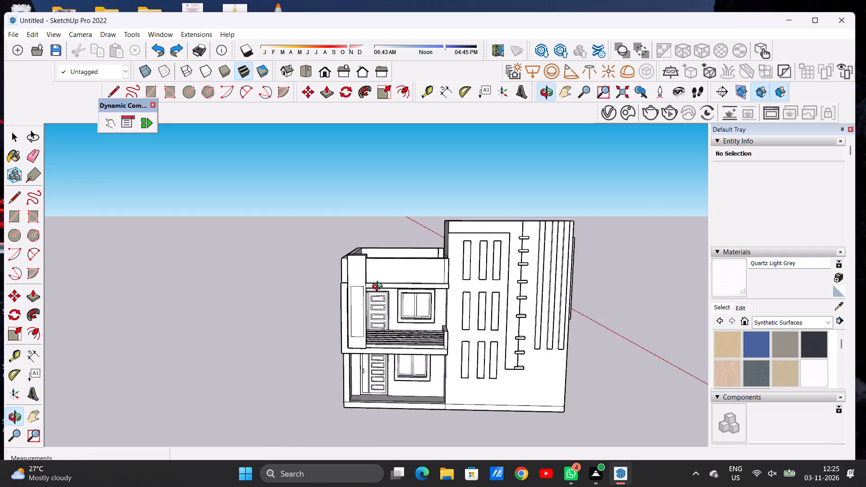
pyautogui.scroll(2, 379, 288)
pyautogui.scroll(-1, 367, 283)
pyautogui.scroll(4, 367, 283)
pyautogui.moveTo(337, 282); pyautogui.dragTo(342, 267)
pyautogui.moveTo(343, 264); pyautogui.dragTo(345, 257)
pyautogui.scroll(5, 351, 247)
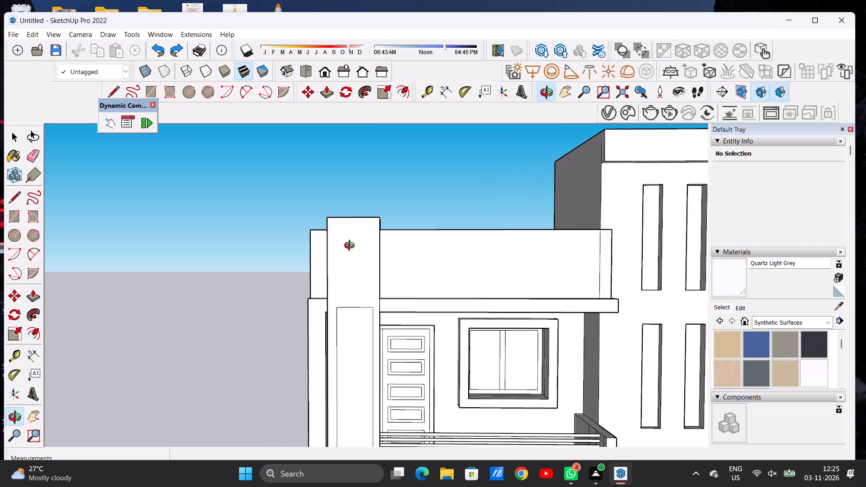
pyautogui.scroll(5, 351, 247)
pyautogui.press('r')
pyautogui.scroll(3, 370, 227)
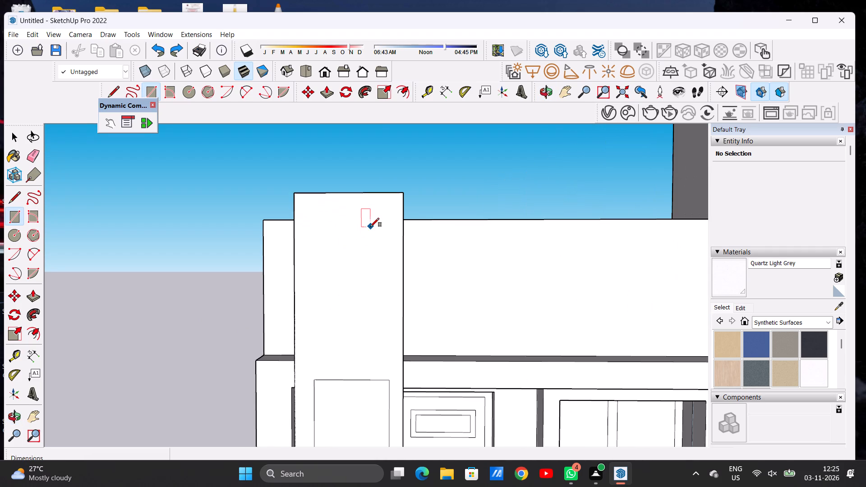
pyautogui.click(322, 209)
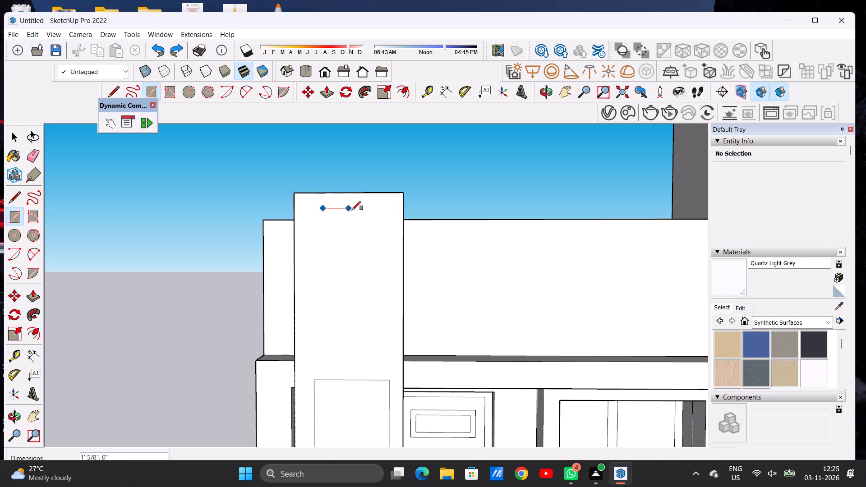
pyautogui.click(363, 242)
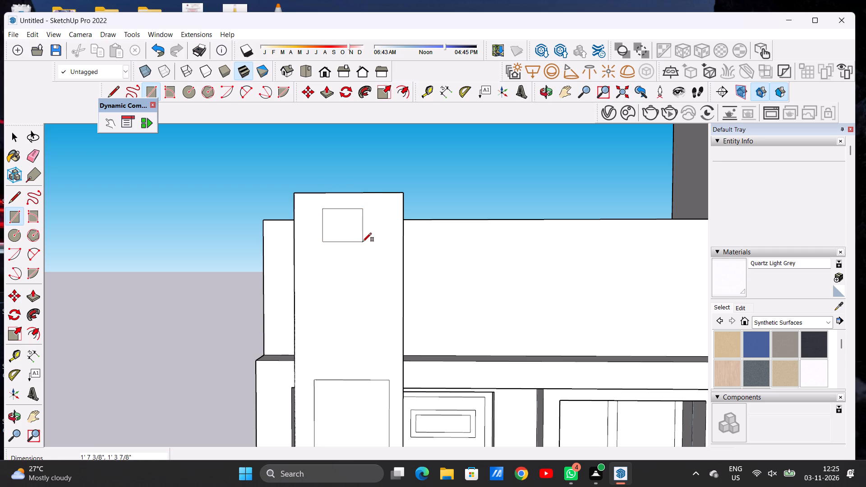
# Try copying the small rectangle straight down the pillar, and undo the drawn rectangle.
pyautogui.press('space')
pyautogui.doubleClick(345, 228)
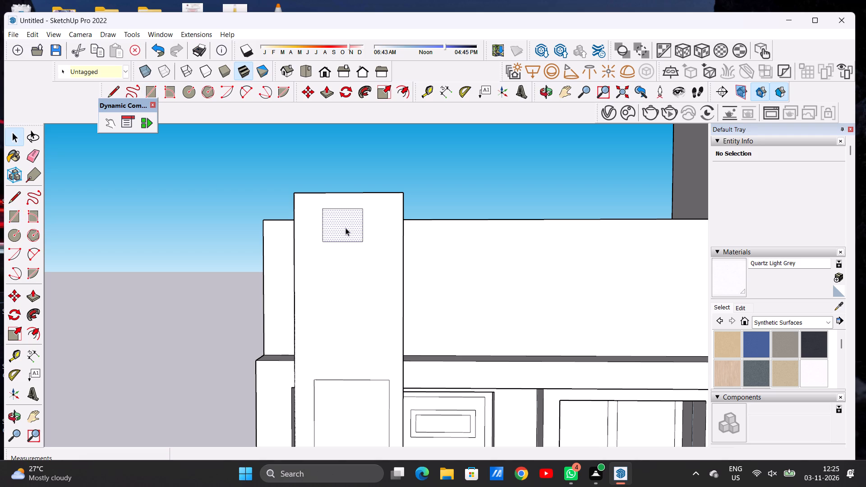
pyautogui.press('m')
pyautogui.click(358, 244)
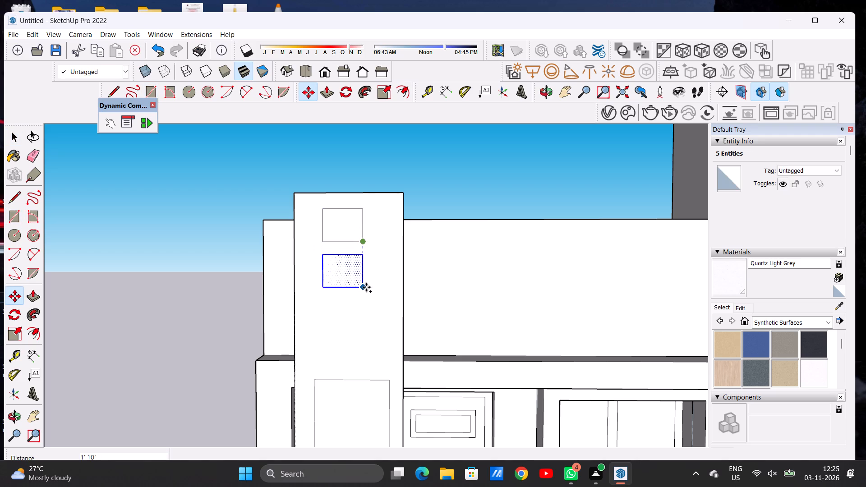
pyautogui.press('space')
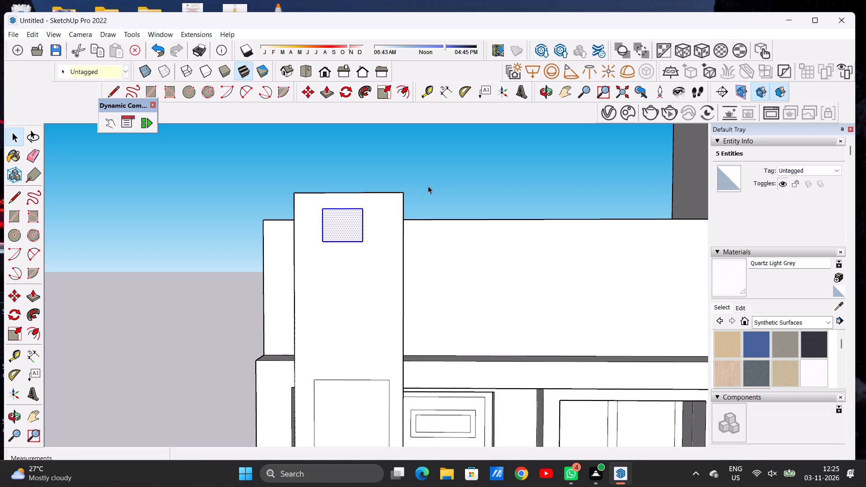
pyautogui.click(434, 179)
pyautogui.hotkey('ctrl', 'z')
# Draw a smaller rectangle about 1' 1" by 1' near the top of the front pillar's face.
pyautogui.press('r')
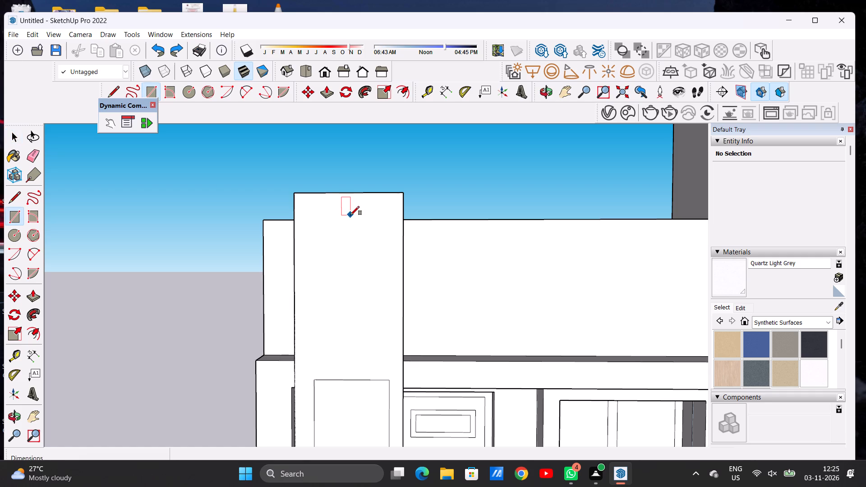
pyautogui.scroll(4, 350, 215)
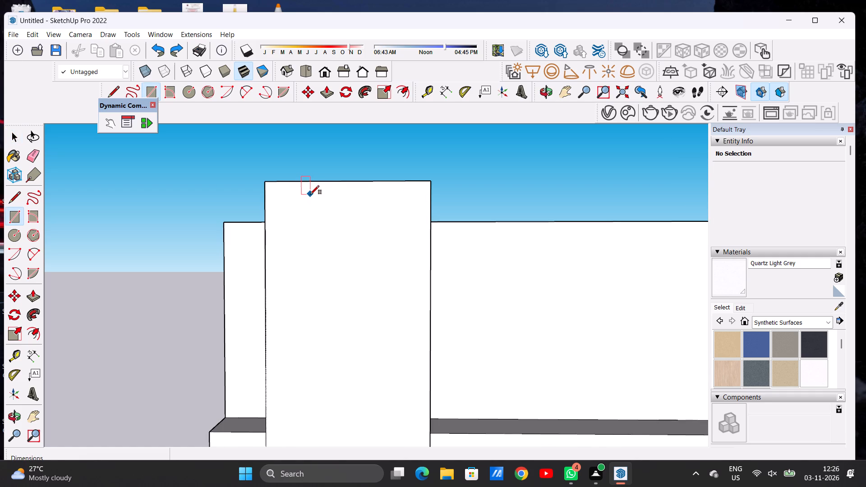
pyautogui.click(310, 194)
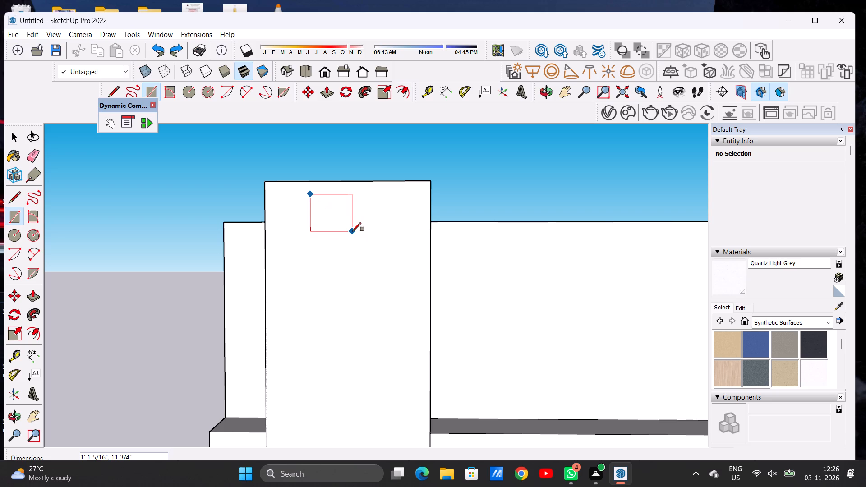
pyautogui.click(352, 231)
pyautogui.press('space')
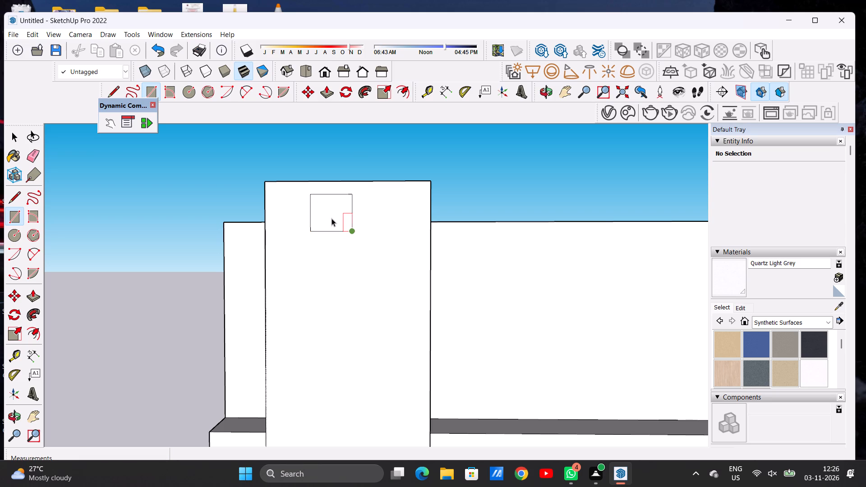
# Move the small rectangle slightly sideways toward the middle of the pillar's width.
pyautogui.doubleClick(332, 218)
pyautogui.press('m')
pyautogui.click(353, 231)
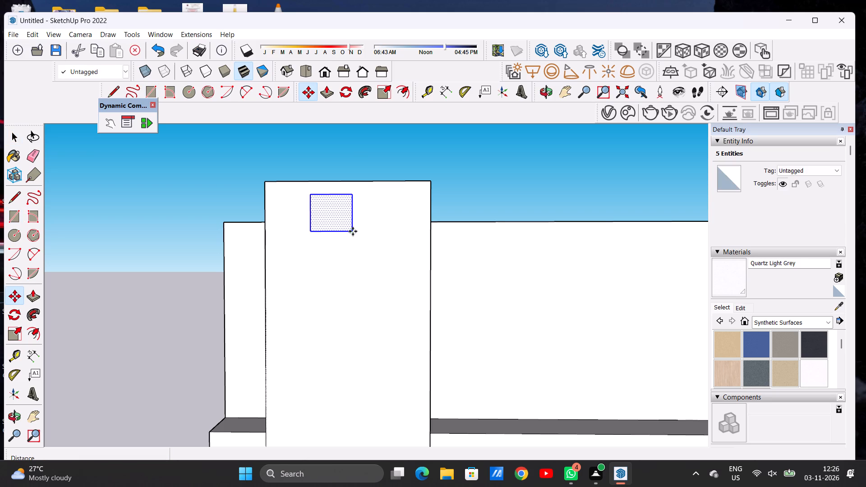
pyautogui.click(364, 230)
pyautogui.click(364, 230)
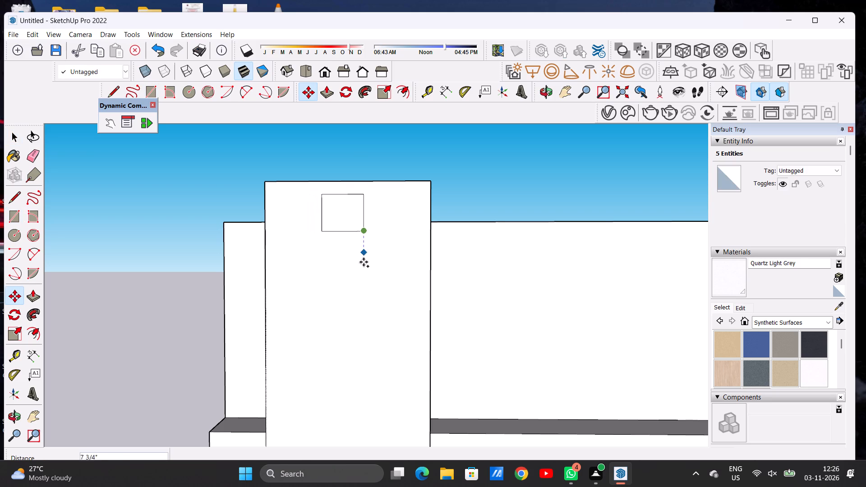
pyautogui.press('space')
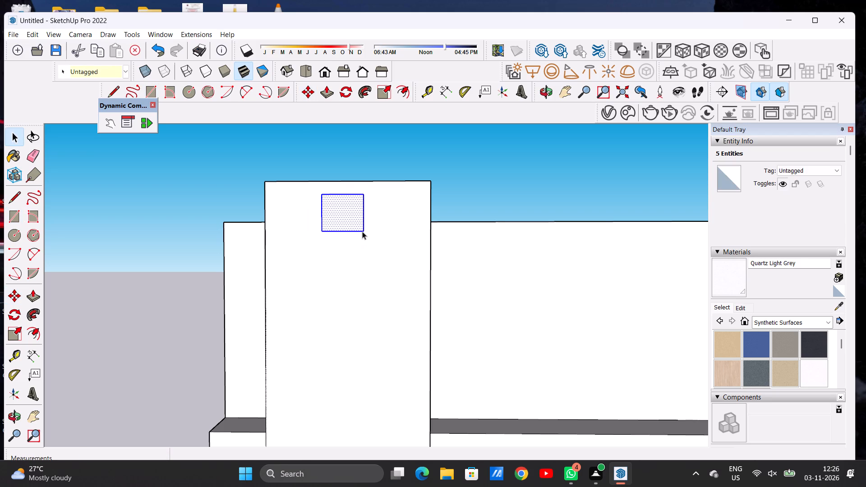
# Copy the small rectangle about 5' 7" straight down the pillar to just above the tall panel outline.
pyautogui.press('m')
pyautogui.click(363, 234)
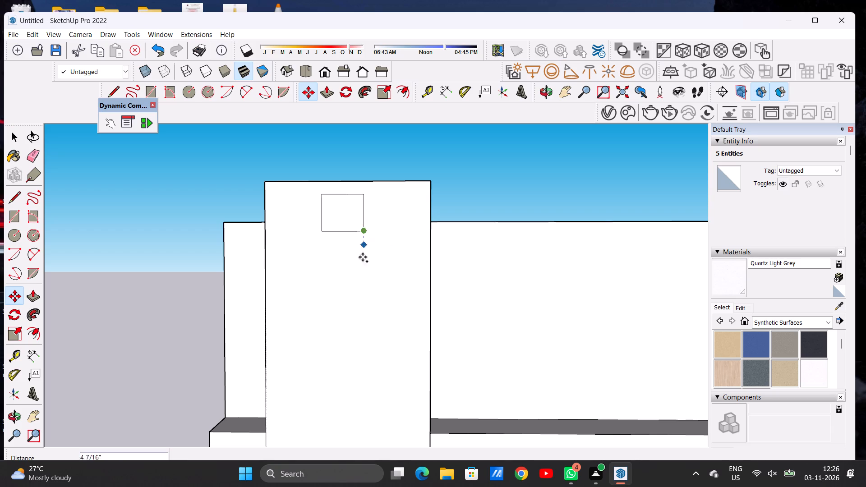
pyautogui.scroll(-7, 362, 262)
pyautogui.scroll(5, 371, 343)
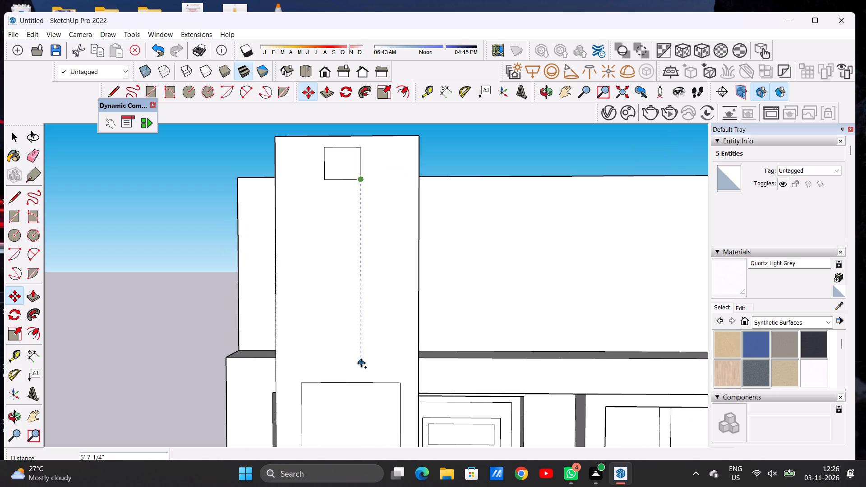
pyautogui.click(361, 361)
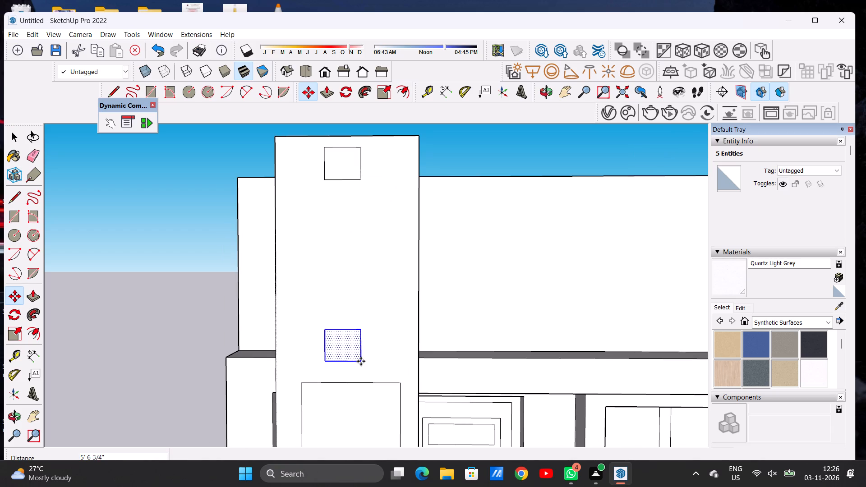
# Add two more copies between the top and bottom rectangles, about 4' above the bottom one and about 1' 8" below that copy.
pyautogui.click(361, 361)
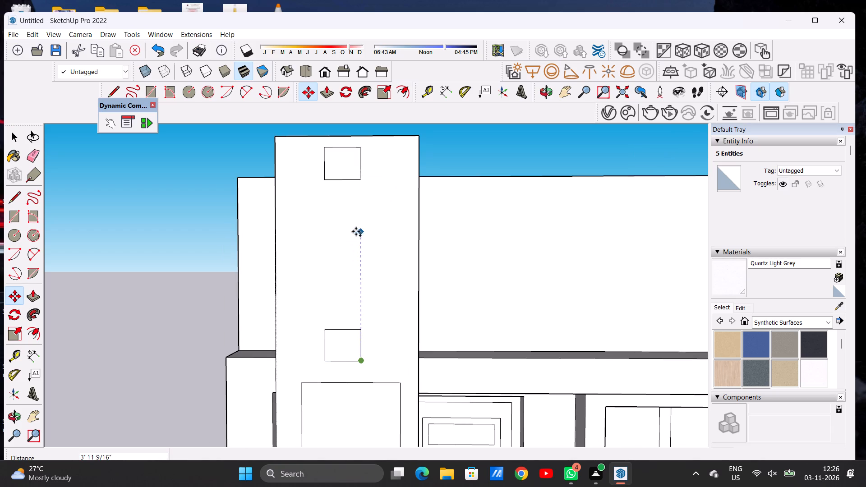
pyautogui.click(361, 230)
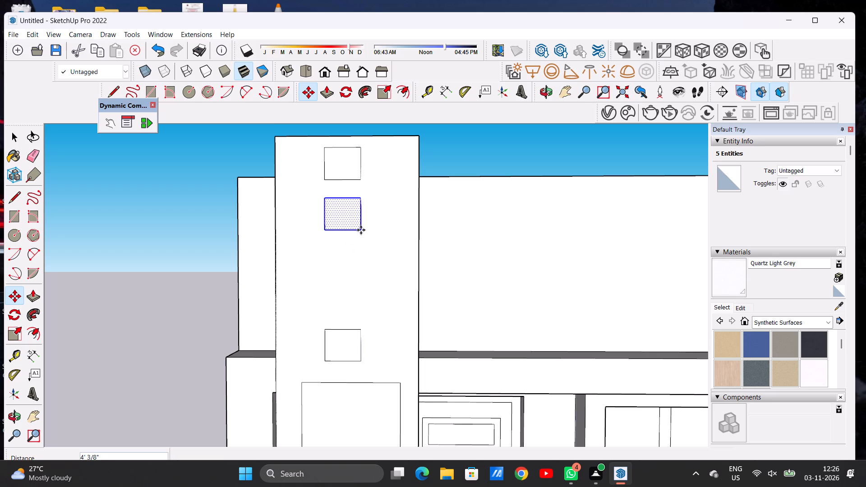
pyautogui.click(361, 230)
pyautogui.click(360, 285)
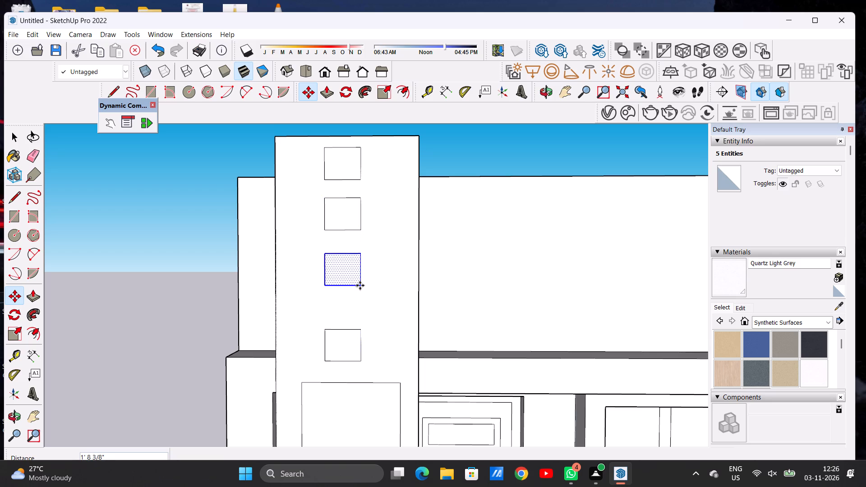
pyautogui.press('space')
# Move the bottom small rectangle on the pillar up about 7" to even out the row's spacing.
pyautogui.scroll(-4, 313, 282)
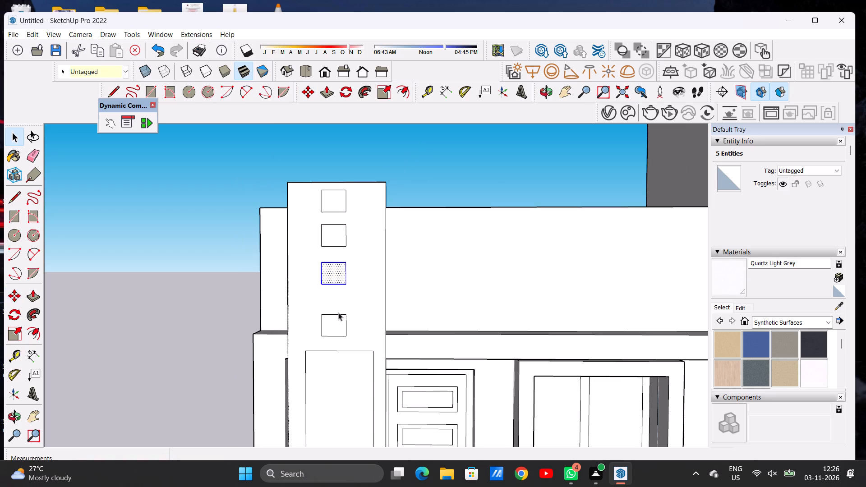
pyautogui.doubleClick(339, 319)
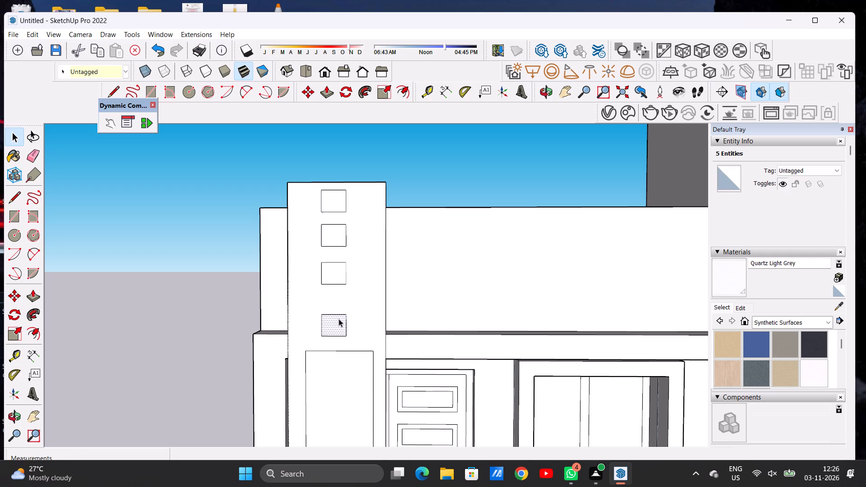
pyautogui.press('m')
pyautogui.click(344, 316)
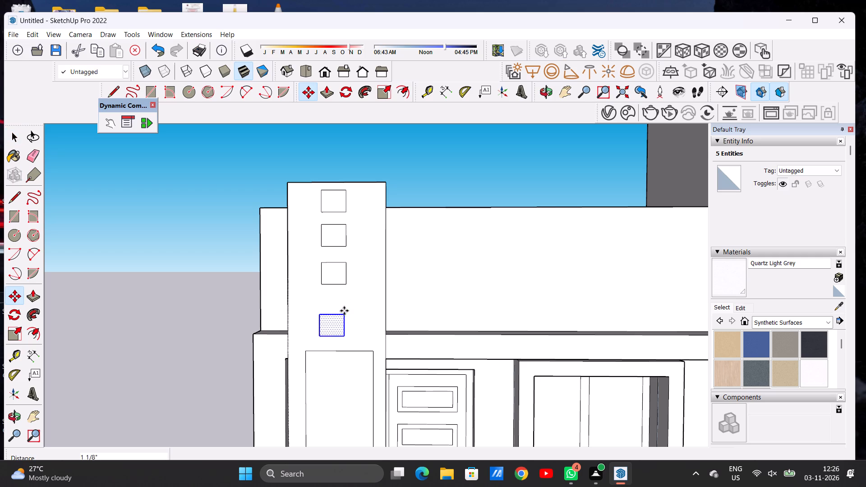
pyautogui.click(345, 301)
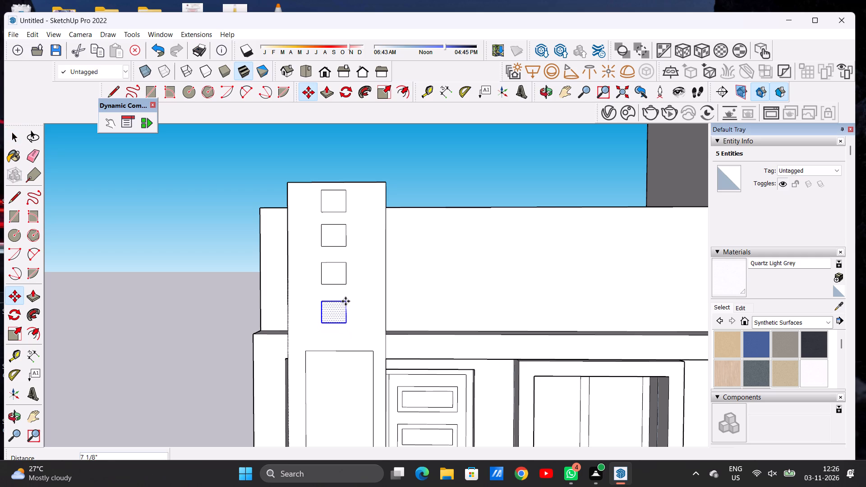
pyautogui.press('space')
pyautogui.click(229, 303)
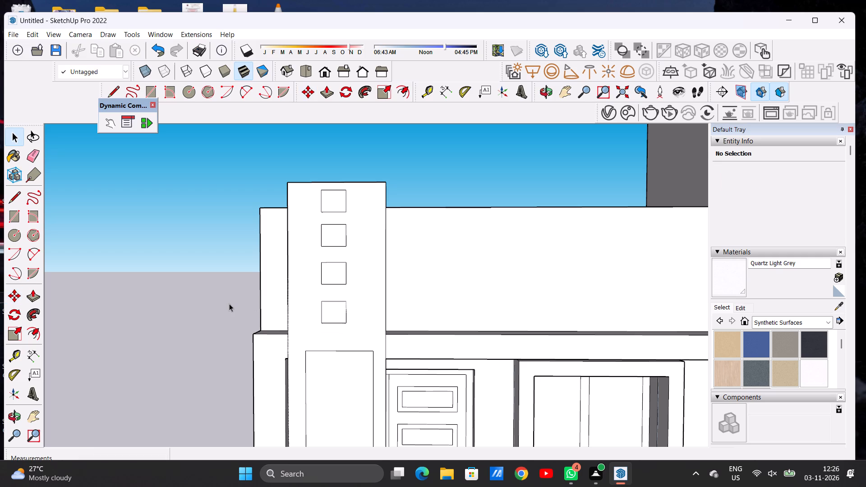
# Examine the pillar's rectangle row and the front facade around the upper balcony from several angles.
pyautogui.scroll(-6, 295, 322)
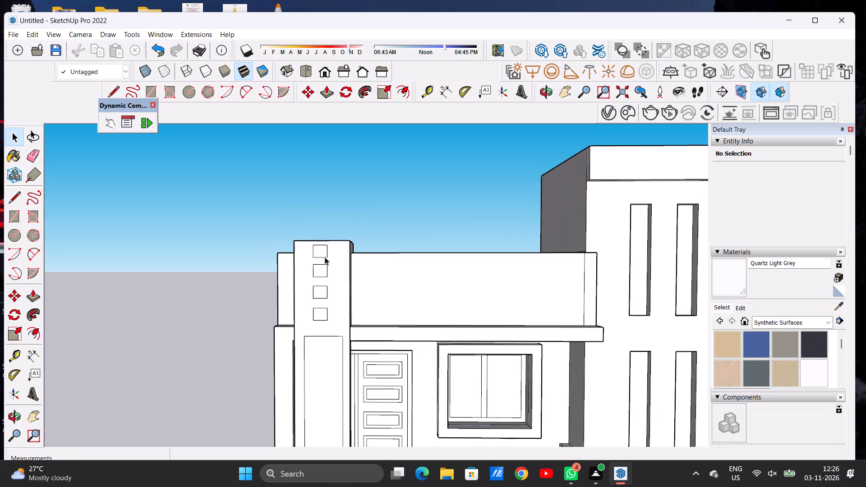
pyautogui.scroll(5, 323, 251)
pyautogui.scroll(-1, 323, 251)
pyautogui.scroll(4, 323, 251)
pyautogui.scroll(-2, 323, 251)
pyautogui.press('o')
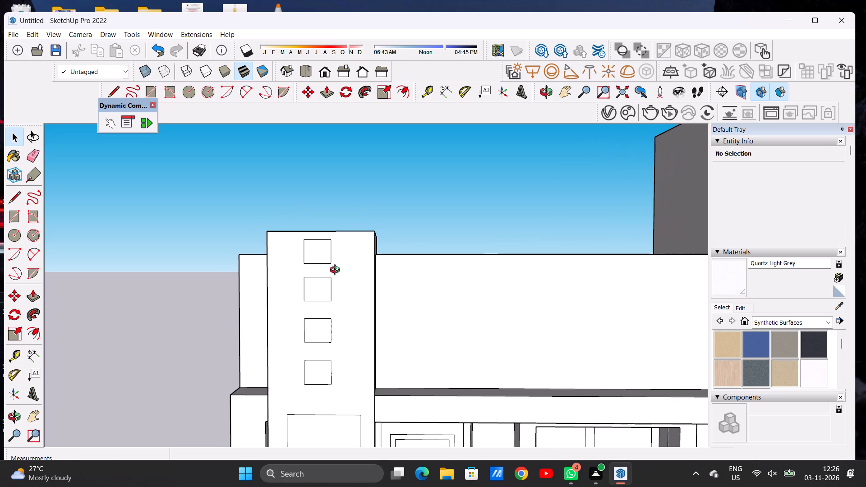
pyautogui.moveTo(337, 273); pyautogui.dragTo(213, 332)
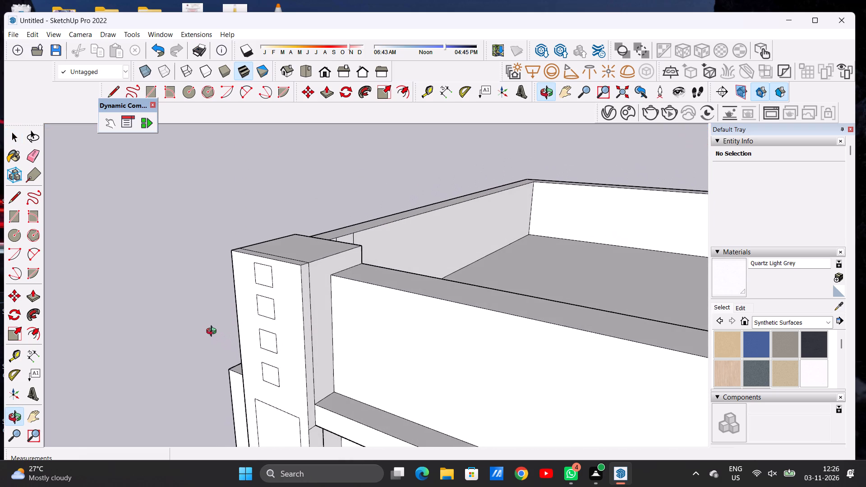
pyautogui.moveTo(213, 332); pyautogui.dragTo(344, 303)
pyautogui.scroll(-10, 296, 305)
pyautogui.moveTo(355, 317); pyautogui.dragTo(347, 290)
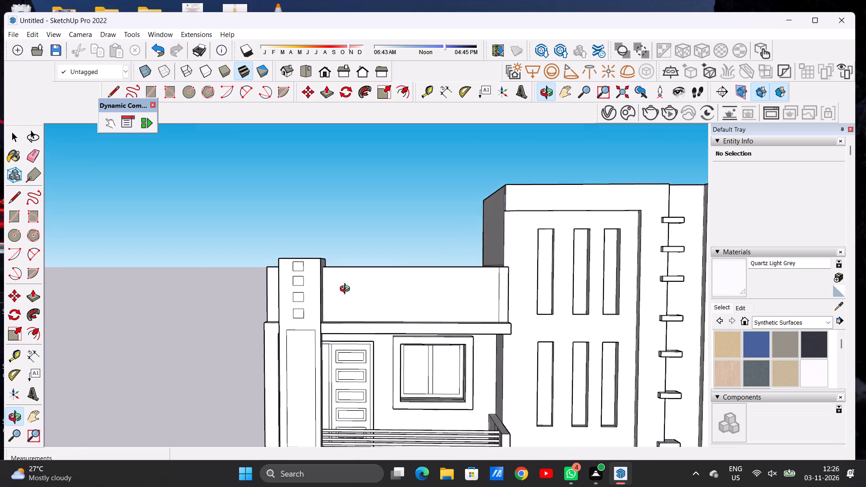
pyautogui.moveTo(347, 290); pyautogui.dragTo(338, 299)
pyautogui.scroll(-5, 312, 297)
pyautogui.scroll(1, 319, 296)
pyautogui.scroll(-2, 320, 296)
pyautogui.moveTo(375, 293); pyautogui.dragTo(379, 277)
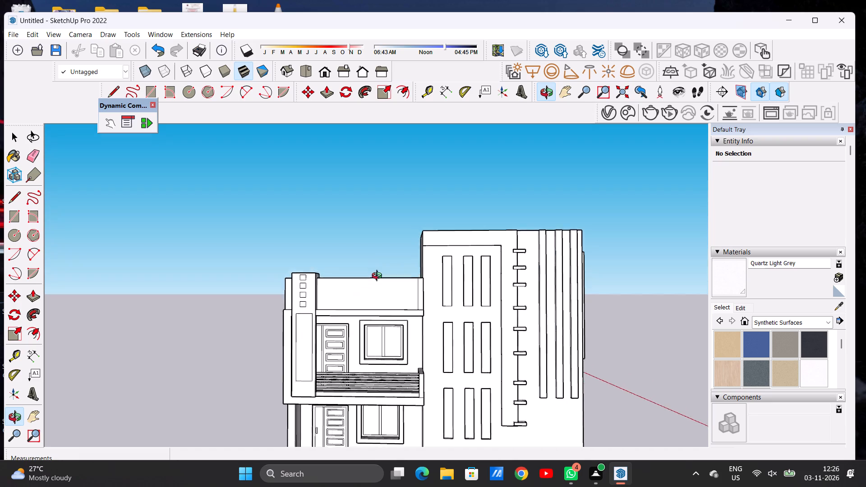
pyautogui.moveTo(379, 277); pyautogui.dragTo(382, 285)
pyautogui.scroll(4, 354, 299)
pyautogui.moveTo(358, 303); pyautogui.dragTo(362, 295)
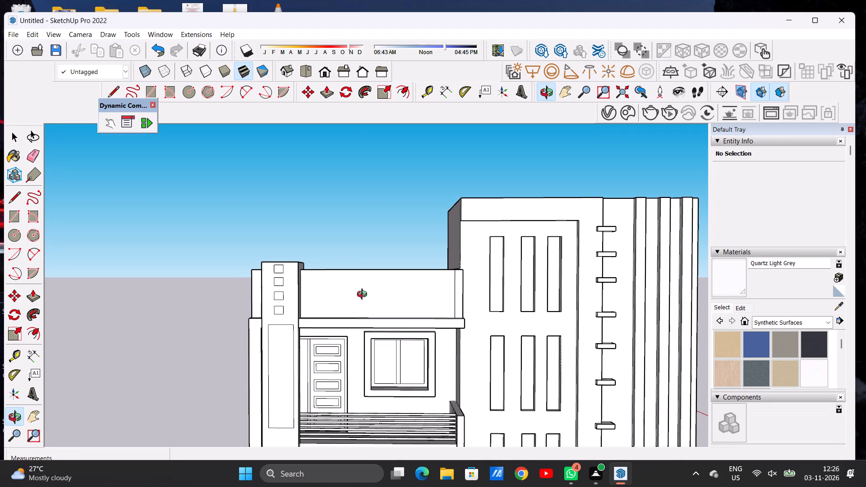
pyautogui.scroll(4, 364, 295)
# Draw an upright rectangle about 2' wide by 3' 11" high on the parapet wall above the upper balcony.
pyautogui.press('r')
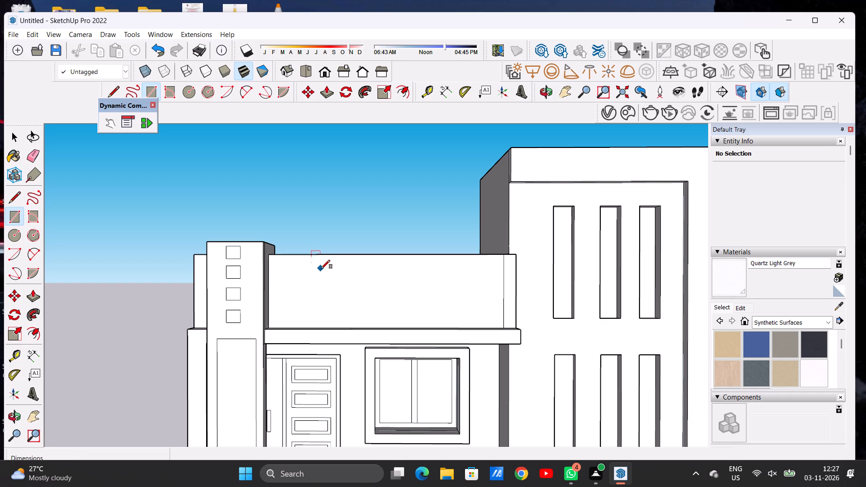
pyautogui.click(320, 269)
pyautogui.click(345, 270)
pyautogui.click(345, 317)
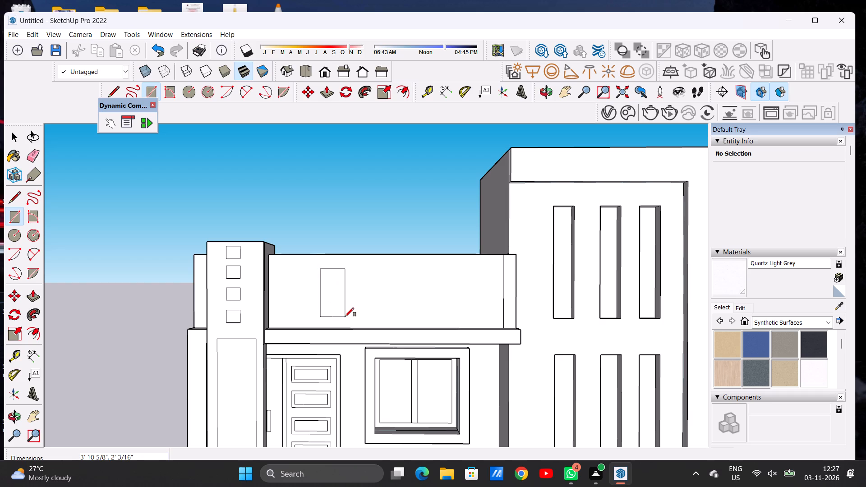
pyautogui.press('space')
# Draw a horizontal line about 2' long across the parapet rectangle, slightly above its bottom edge.
pyautogui.scroll(-5, 301, 295)
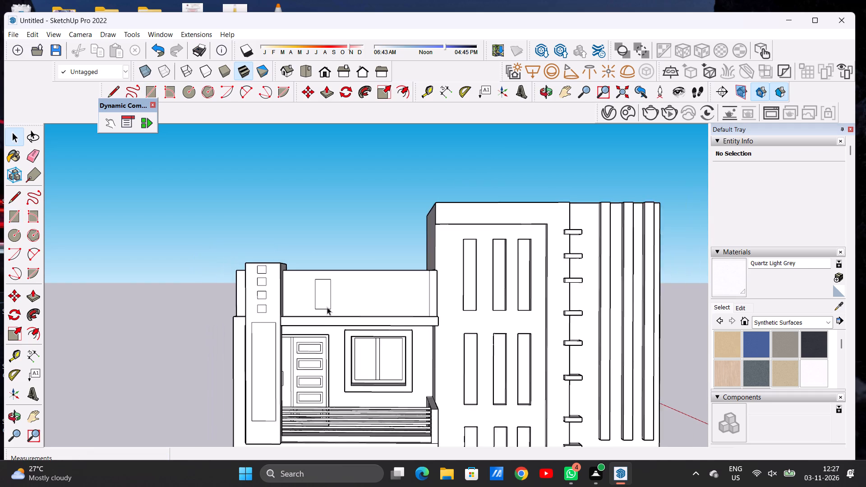
pyautogui.scroll(10, 327, 307)
pyautogui.press('l')
pyautogui.scroll(4, 329, 300)
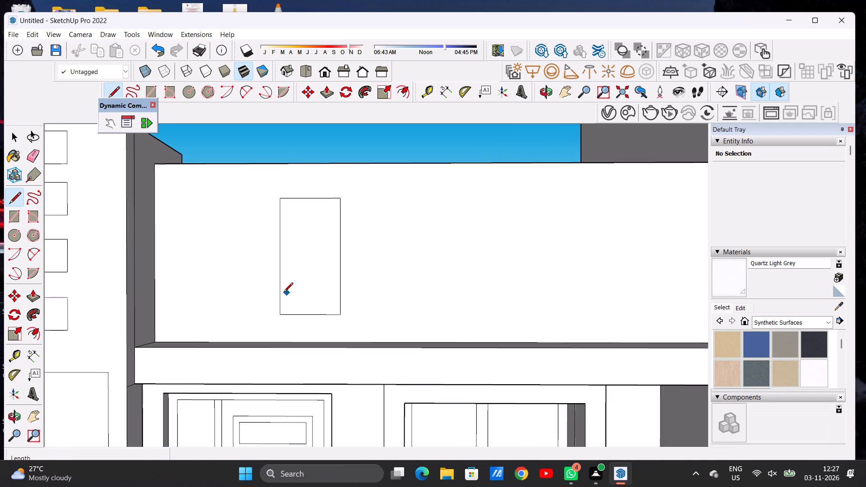
pyautogui.click(279, 298)
pyautogui.click(338, 299)
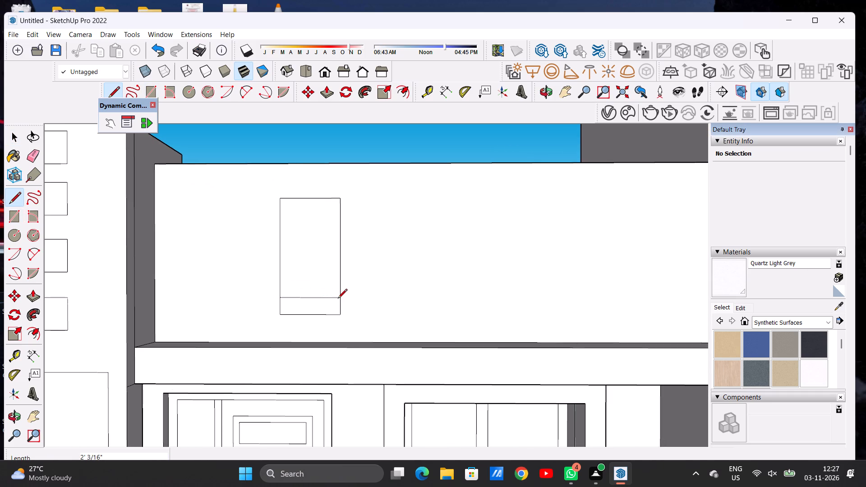
# Erase the parapet rectangle's leftover edges below the dividing line to shorten it.
pyautogui.press('space')
pyautogui.write('E')
pyautogui.scroll(5, 340, 304)
pyautogui.moveTo(341, 317); pyautogui.dragTo(337, 324)
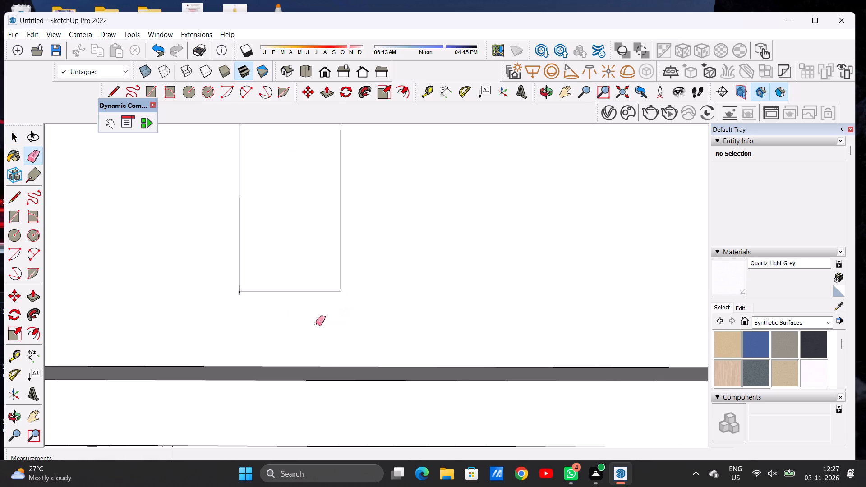
pyautogui.scroll(7, 244, 295)
pyautogui.click(234, 290)
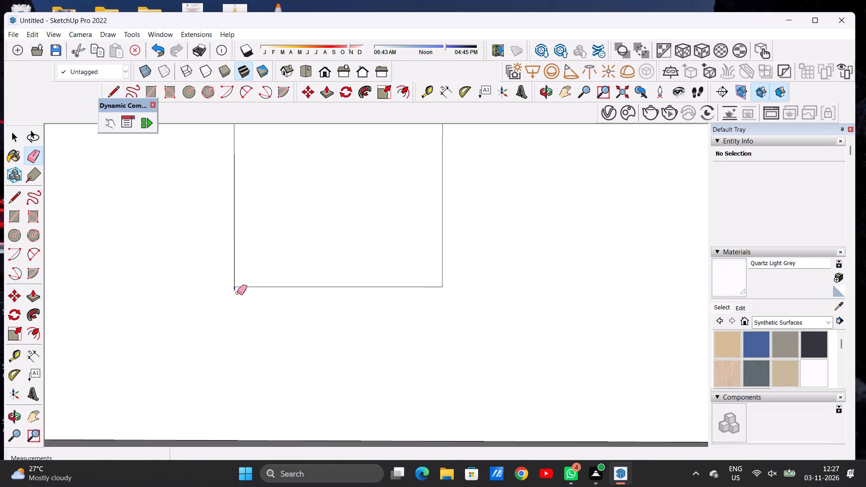
pyautogui.scroll(-1, 266, 312)
pyautogui.press('space')
pyautogui.scroll(-8, 292, 317)
pyautogui.scroll(1, 294, 313)
pyautogui.scroll(-4, 294, 313)
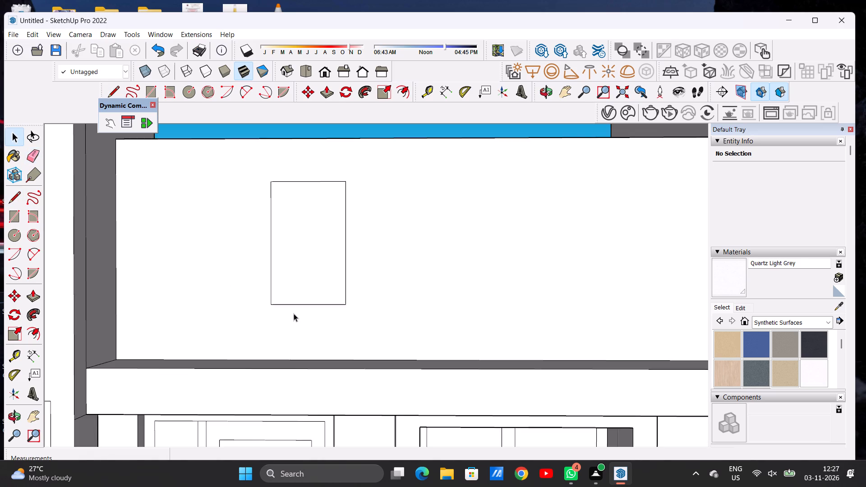
# Copy the parapet rectangle twice horizontally along the wall, away from the pillar, at about 4' 1" spacing.
pyautogui.scroll(-4, 294, 313)
pyautogui.doubleClick(301, 282)
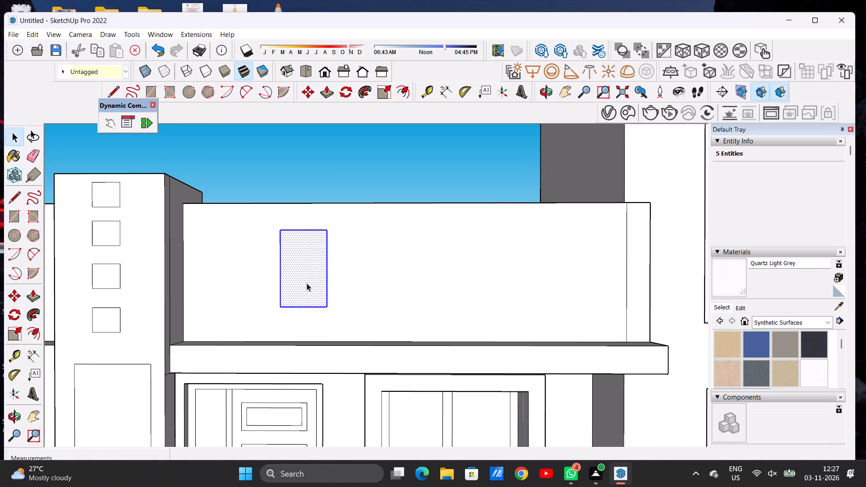
pyautogui.press('m')
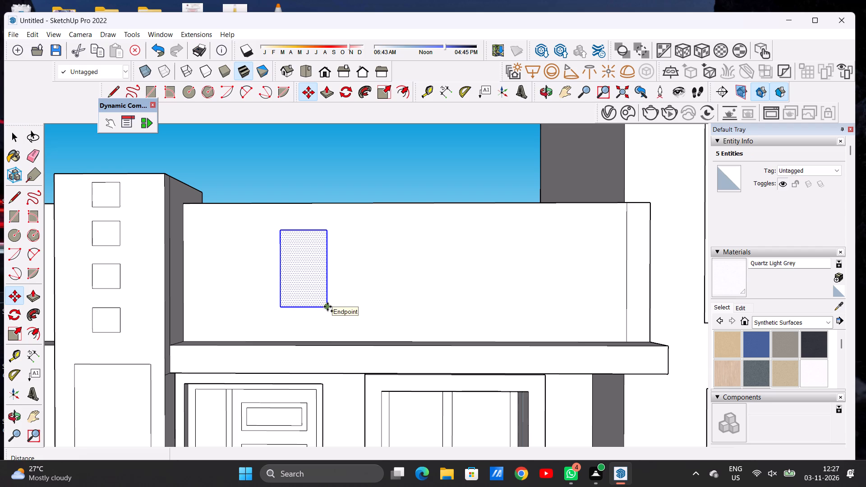
pyautogui.click(327, 307)
pyautogui.scroll(-3, 363, 302)
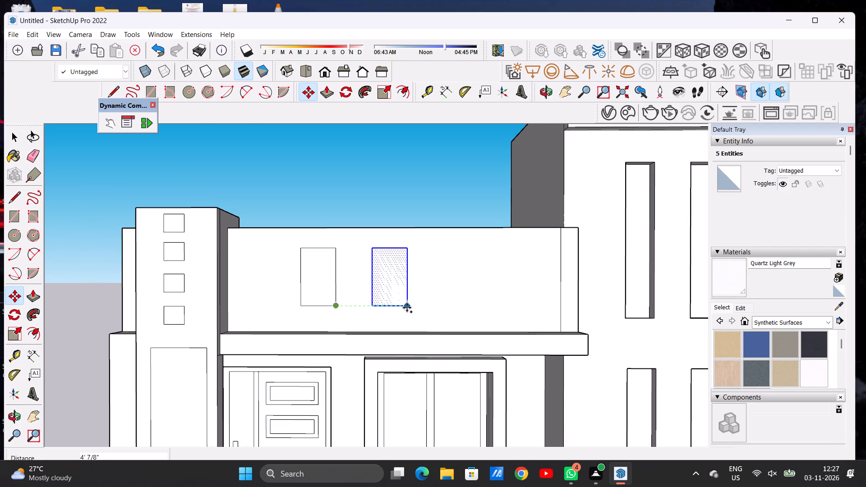
pyautogui.click(407, 308)
pyautogui.click(407, 308)
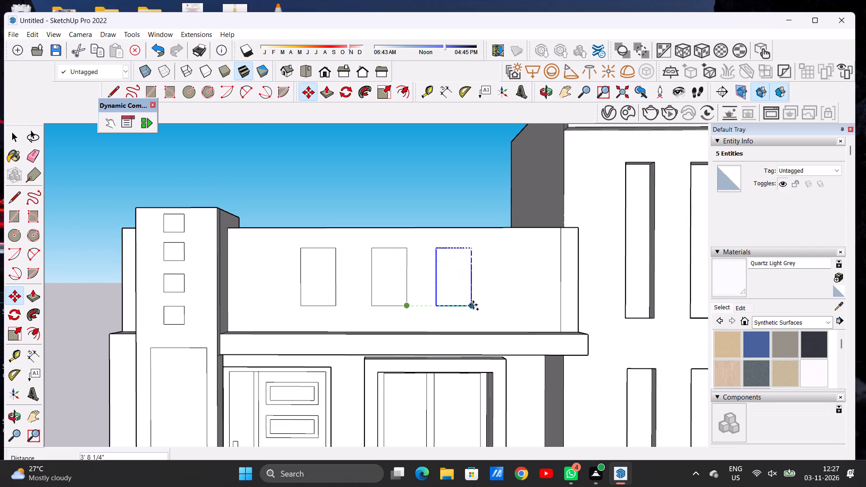
pyautogui.click(479, 303)
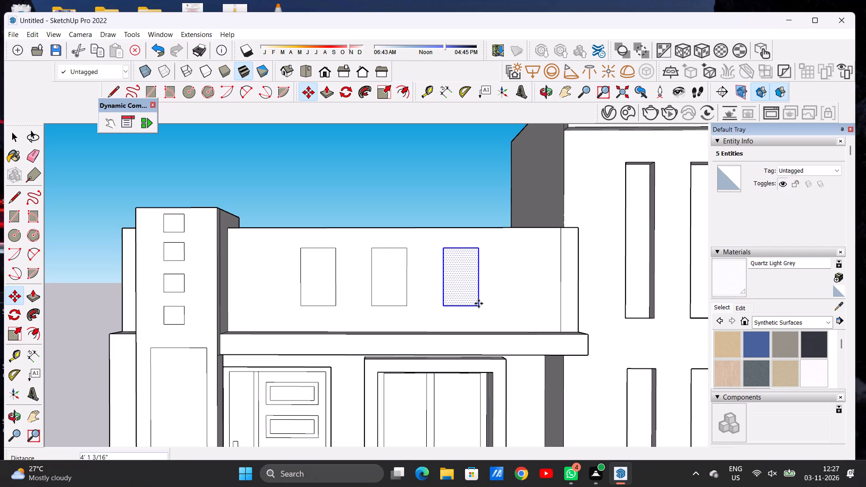
pyautogui.press('space')
pyautogui.click(392, 199)
# Examine the three parapet rectangles and the surrounding facade from above and from the front.
pyautogui.scroll(-8, 368, 289)
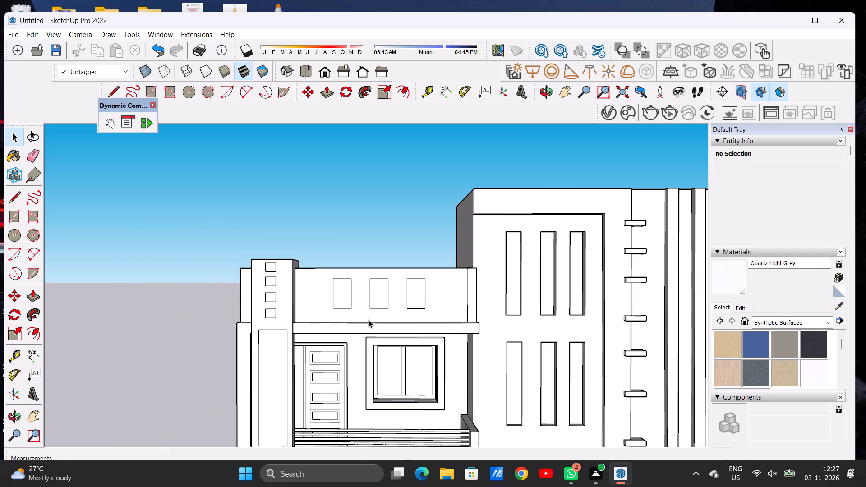
pyautogui.press('o')
pyautogui.moveTo(389, 296); pyautogui.dragTo(255, 388)
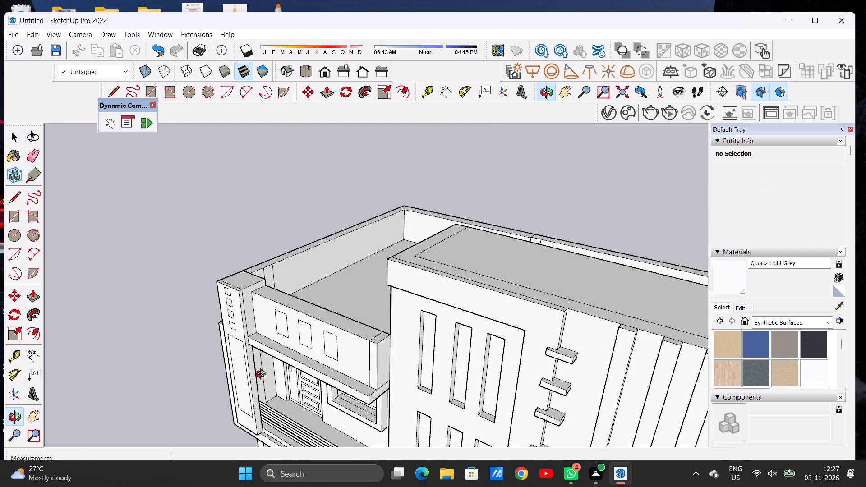
pyautogui.moveTo(314, 340); pyautogui.dragTo(372, 301)
pyautogui.moveTo(265, 328); pyautogui.dragTo(239, 342)
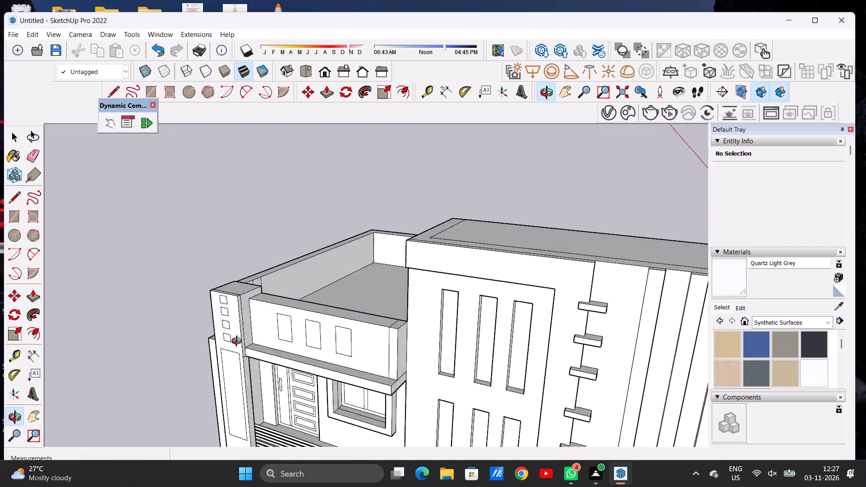
pyautogui.moveTo(239, 342); pyautogui.dragTo(336, 288)
pyautogui.scroll(-4, 306, 326)
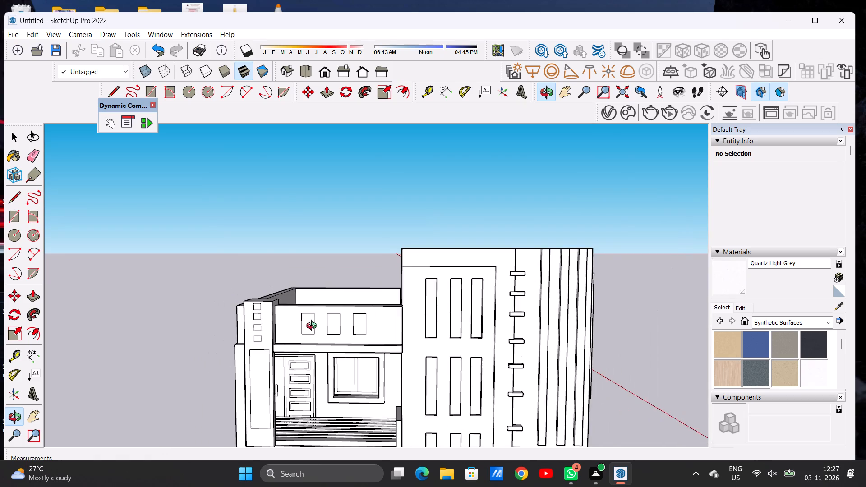
pyautogui.scroll(13, 318, 335)
pyautogui.scroll(-2, 319, 336)
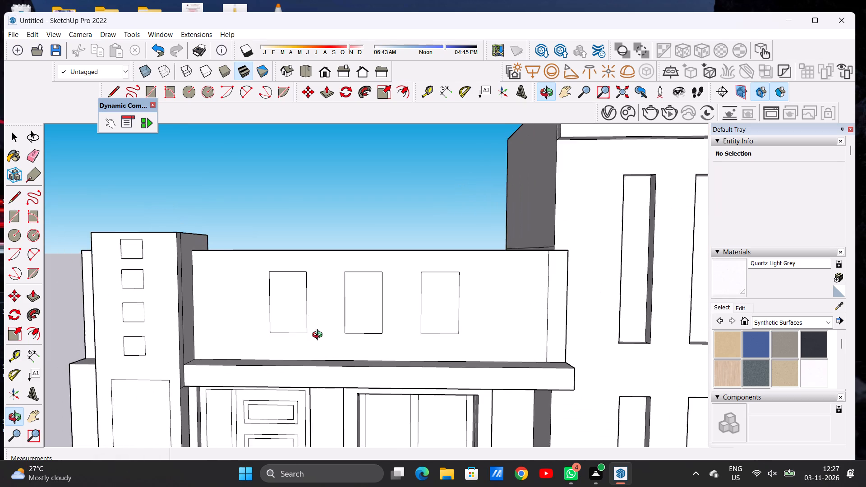
pyautogui.scroll(-4, 319, 336)
# Push the three parapet rectangles back through the wall's full thickness with Push/Pull to cut three openings.
pyautogui.moveTo(381, 307); pyautogui.dragTo(262, 347)
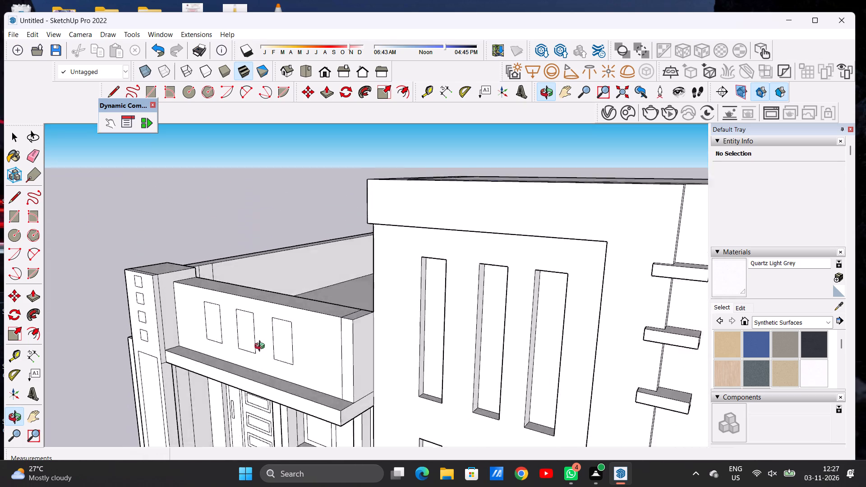
pyautogui.moveTo(262, 347); pyautogui.dragTo(258, 378)
pyautogui.scroll(6, 217, 328)
pyautogui.press('p')
pyautogui.scroll(6, 218, 322)
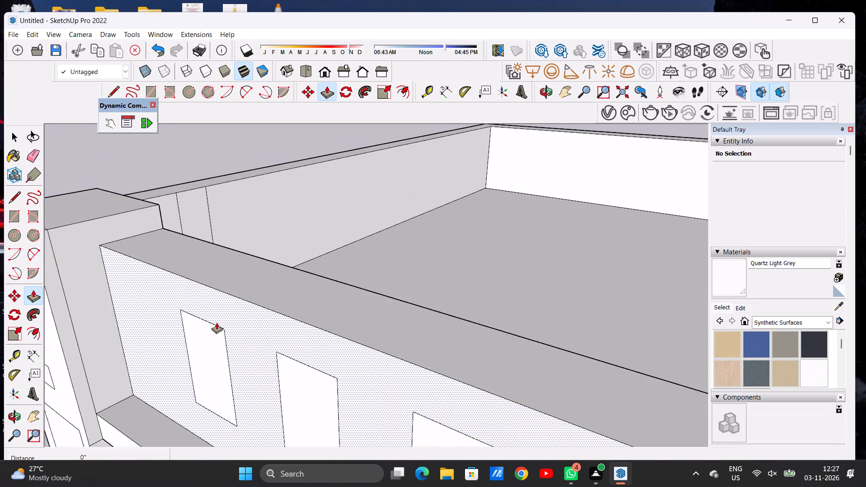
pyautogui.click(208, 335)
pyautogui.click(283, 254)
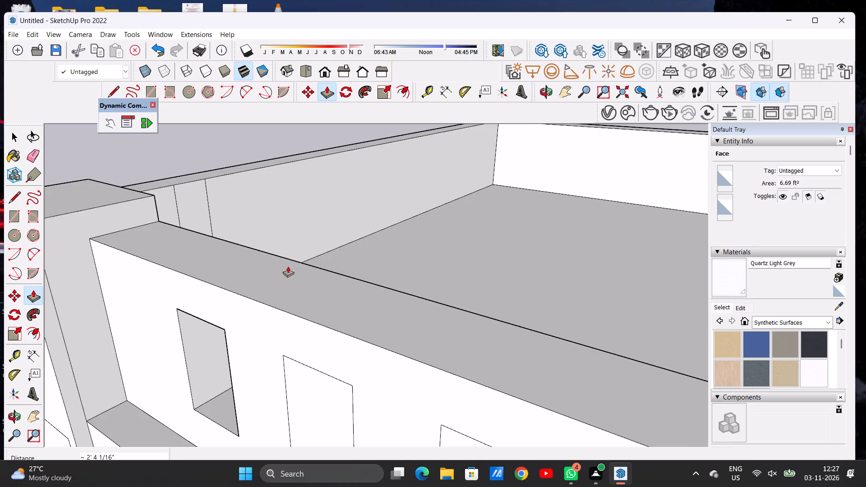
pyautogui.scroll(-5, 306, 268)
pyautogui.click(314, 326)
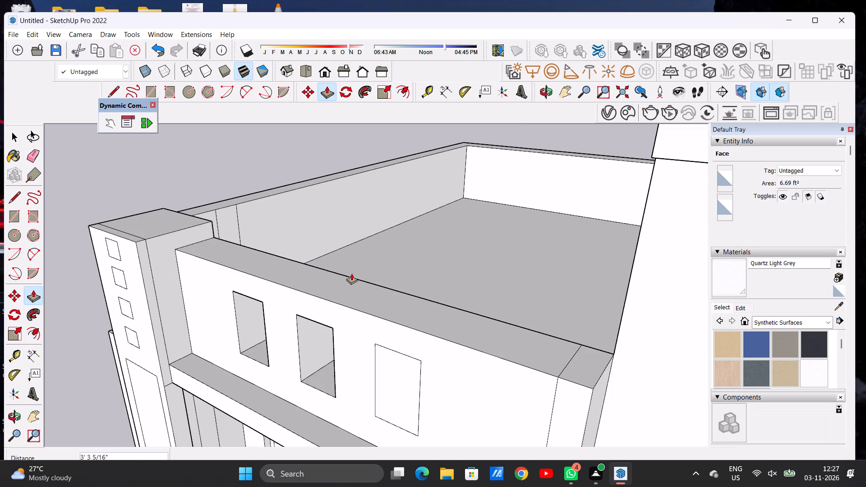
pyautogui.click(348, 275)
pyautogui.click(395, 364)
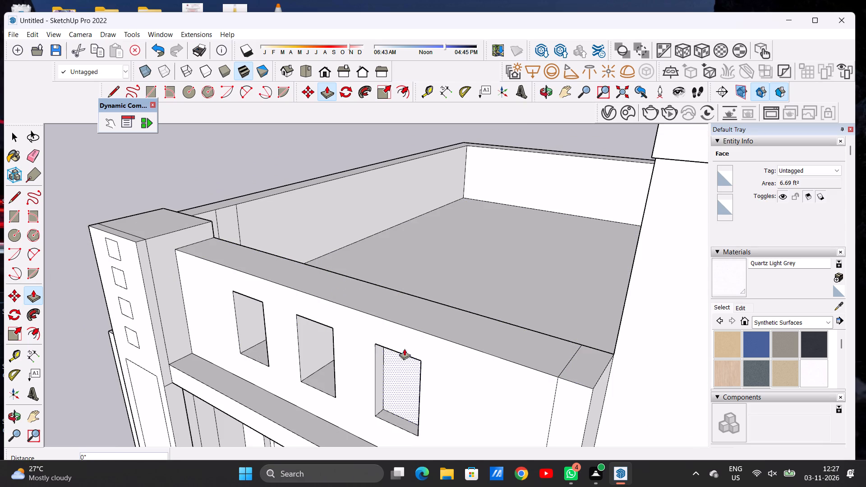
pyautogui.click(426, 299)
pyautogui.press('space')
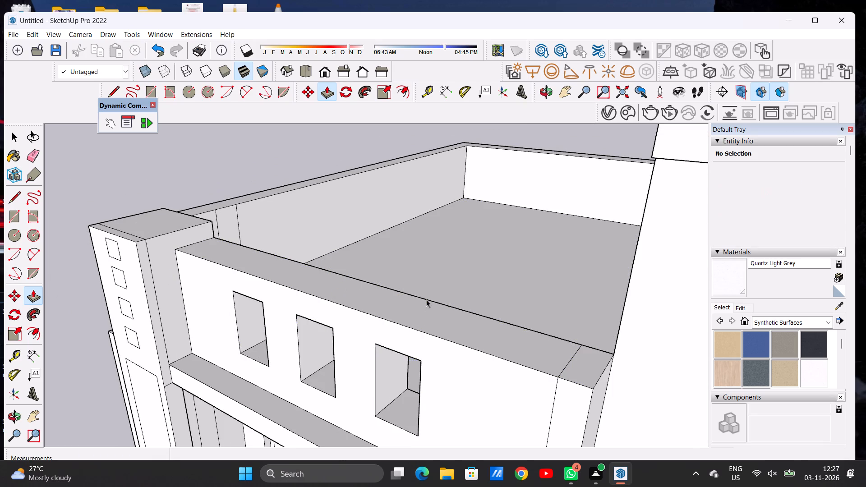
# Examine the three parapet openings from the front and within the whole house facade.
pyautogui.write('O')
pyautogui.moveTo(349, 341); pyautogui.dragTo(441, 256)
pyautogui.scroll(-9, 376, 311)
pyautogui.moveTo(356, 317); pyautogui.dragTo(400, 317)
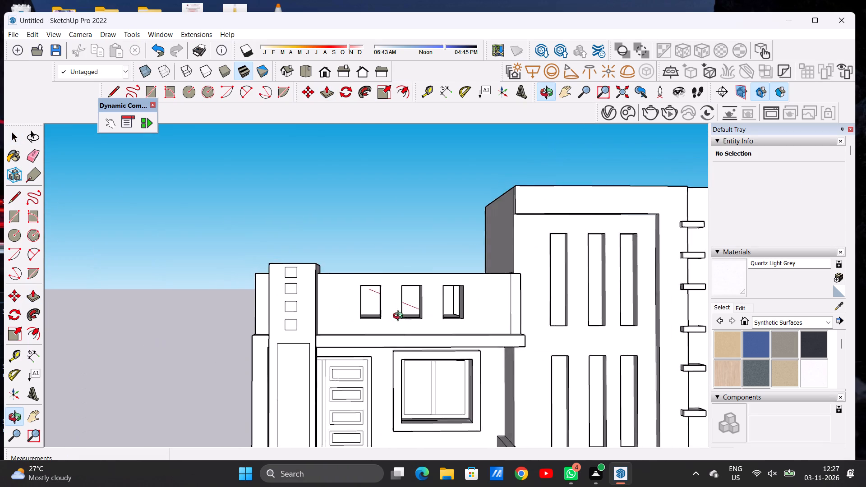
pyautogui.moveTo(400, 317); pyautogui.dragTo(385, 321)
pyautogui.scroll(-12, 355, 333)
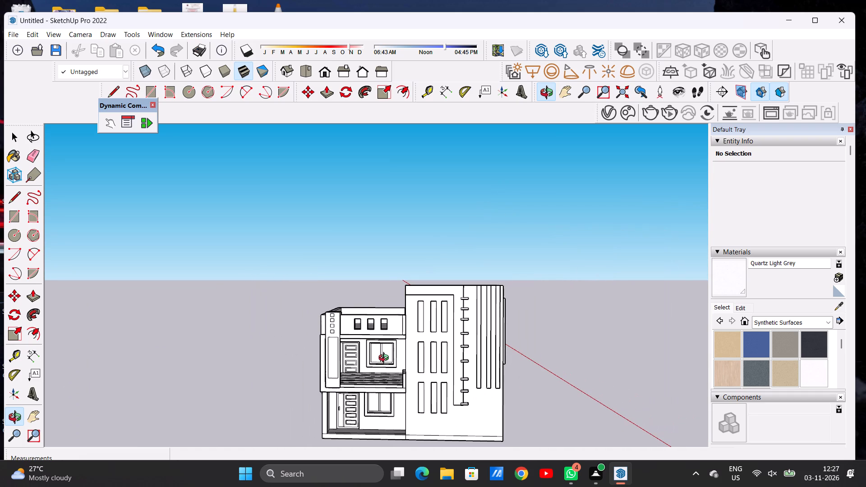
# Draw an inset rectangle of about 11' 7" by 2' 4" inside the tall panel on the pillar.
pyautogui.scroll(6, 334, 363)
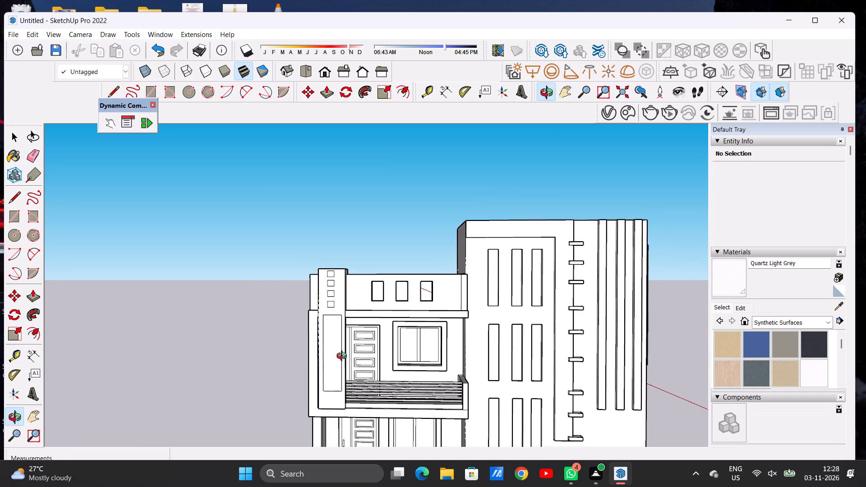
pyautogui.scroll(5, 344, 357)
pyautogui.press('space')
pyautogui.write('R')
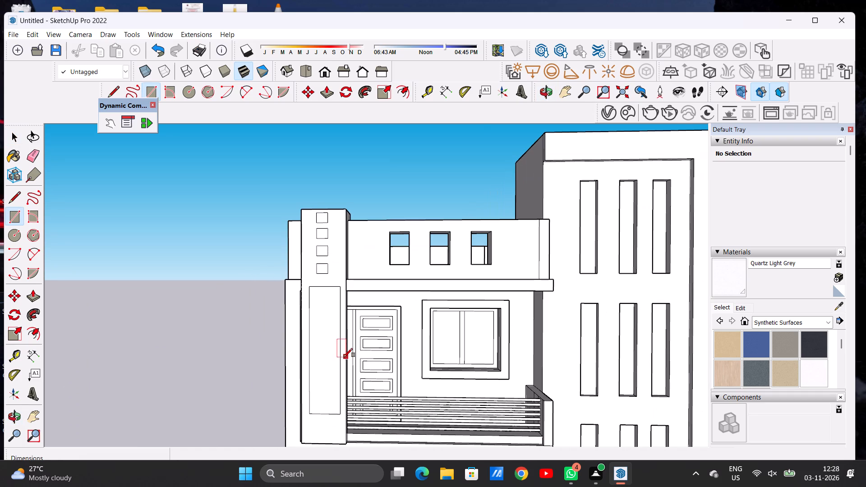
pyautogui.scroll(7, 346, 350)
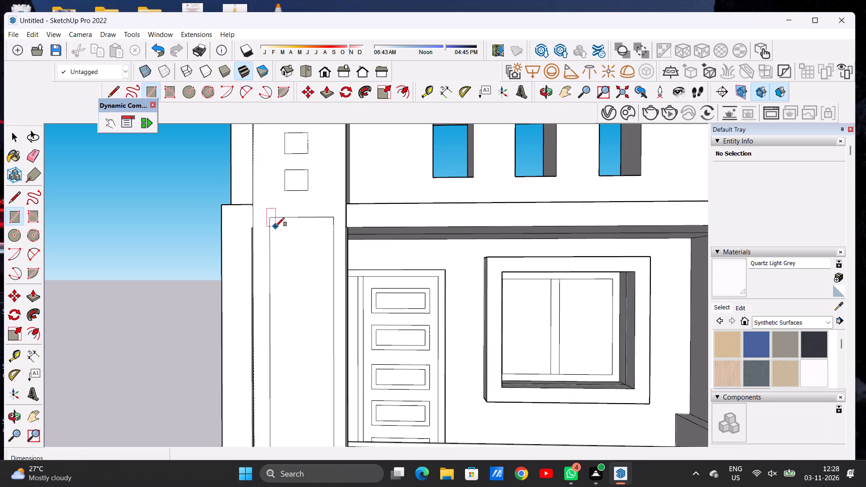
pyautogui.click(276, 226)
pyautogui.scroll(-6, 328, 288)
pyautogui.scroll(7, 324, 395)
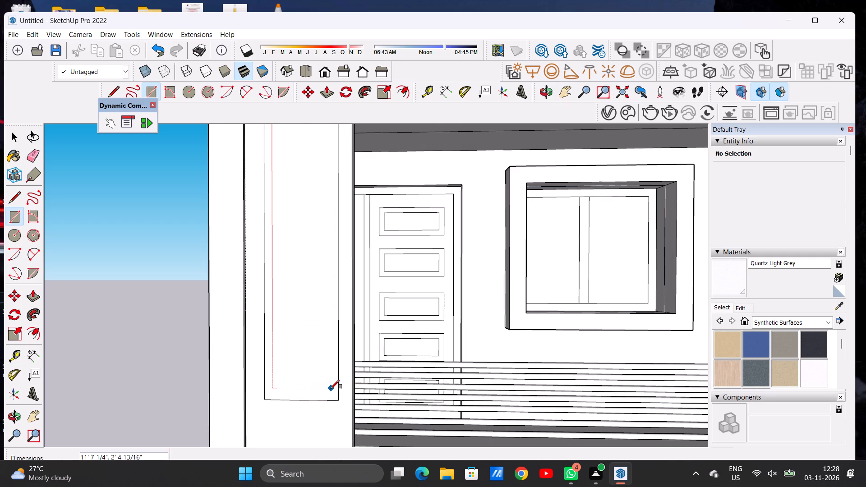
pyautogui.click(330, 389)
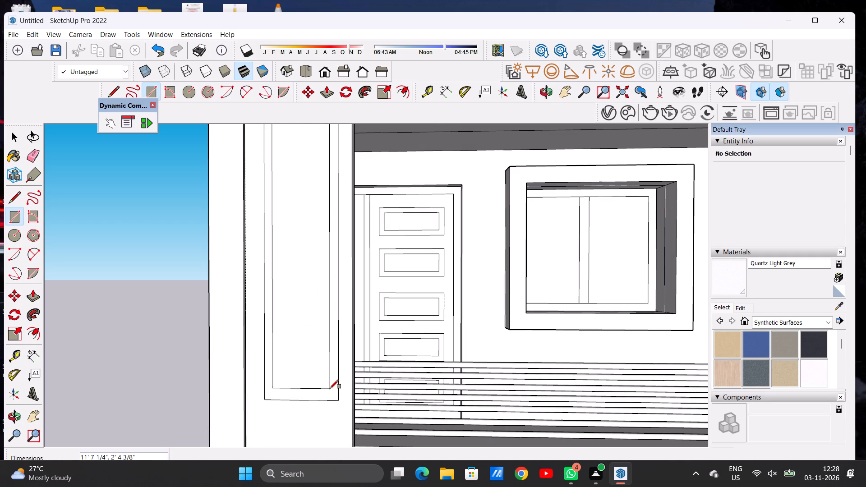
pyautogui.press('space')
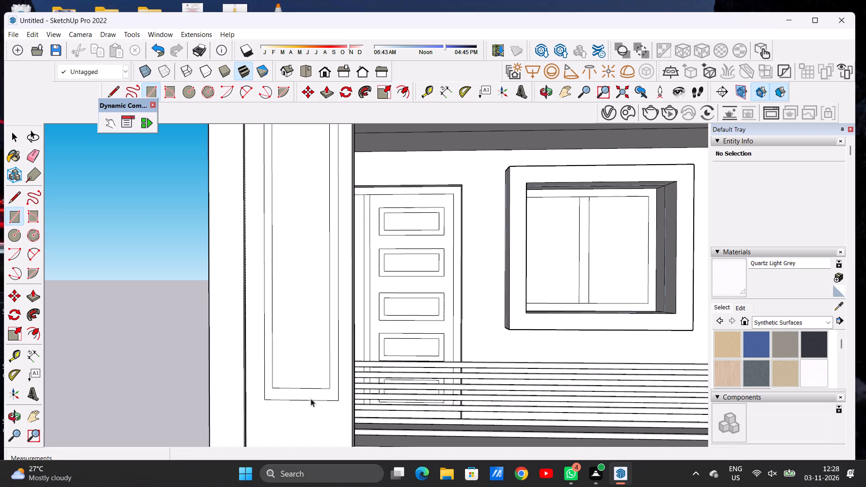
# Pull the border between the pillar panel's two rectangles outward about 2 9/16" to form a raised frame.
pyautogui.scroll(-5, 310, 399)
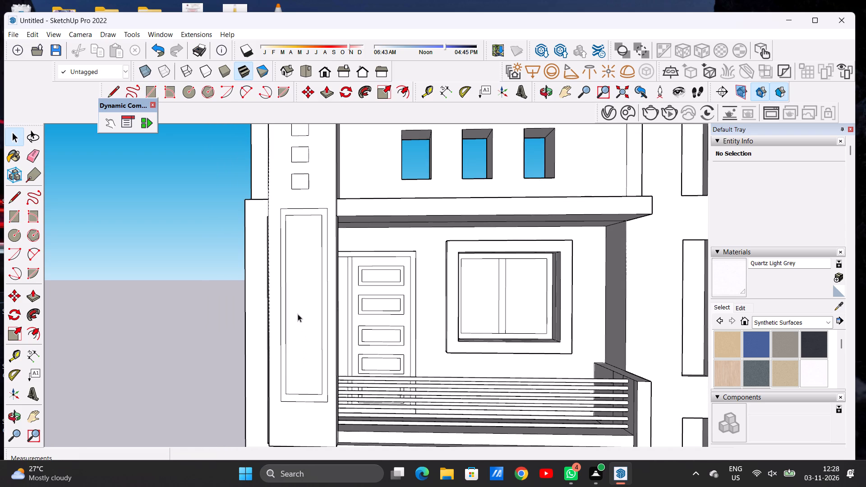
pyautogui.scroll(-5, 299, 305)
pyautogui.scroll(3, 312, 266)
pyautogui.scroll(-1, 312, 266)
pyautogui.scroll(1, 312, 266)
pyautogui.write('PO')
pyautogui.moveTo(330, 300); pyautogui.dragTo(241, 338)
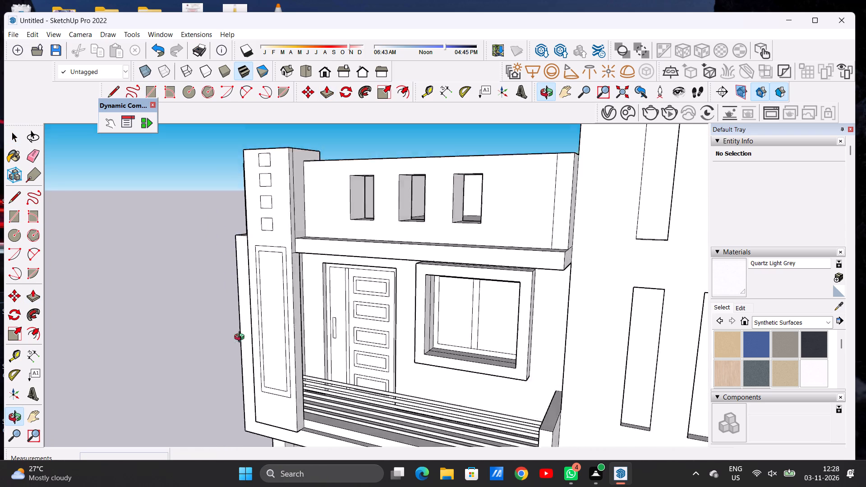
pyautogui.moveTo(241, 338); pyautogui.dragTo(203, 367)
pyautogui.scroll(9, 273, 270)
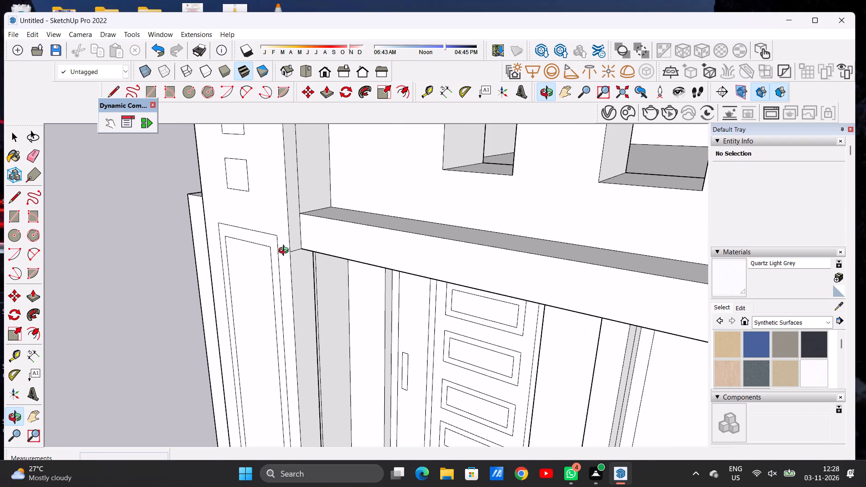
pyautogui.press('p')
pyautogui.scroll(3, 277, 239)
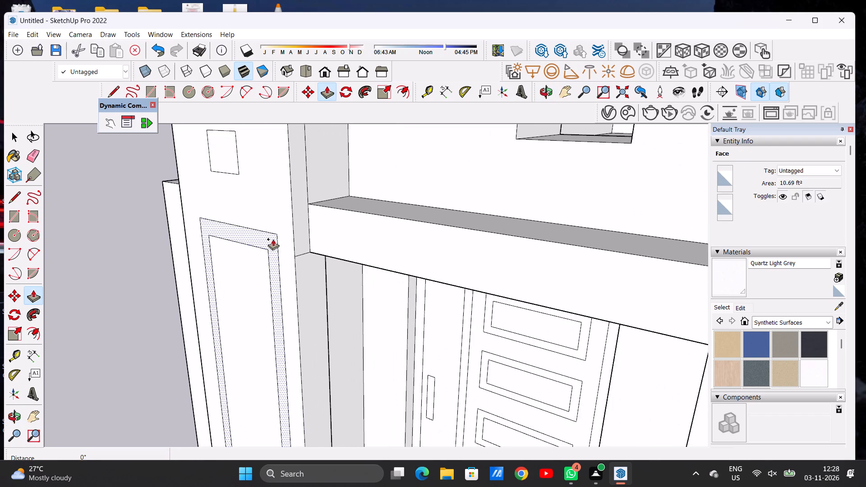
pyautogui.click(273, 239)
pyautogui.click(268, 248)
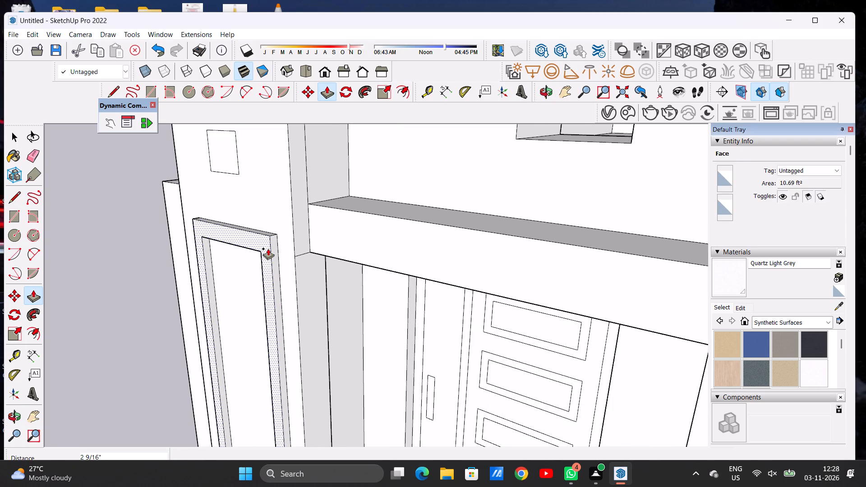
pyautogui.press('space')
# Examine the framed pillar panel, the whole front facade and the ground-floor entrance from the front and from above.
pyautogui.write('O')
pyautogui.moveTo(253, 268); pyautogui.dragTo(328, 243)
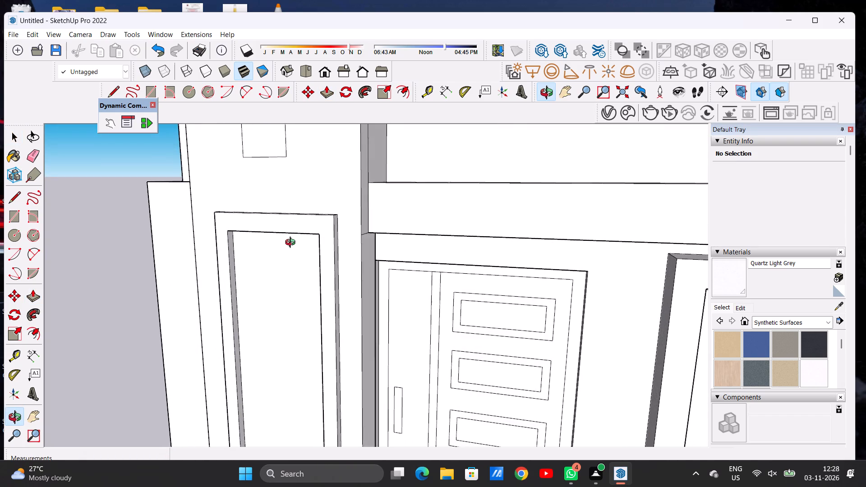
pyautogui.scroll(-2, 292, 243)
pyautogui.scroll(1, 292, 243)
pyautogui.scroll(-18, 292, 243)
pyautogui.moveTo(295, 291); pyautogui.dragTo(345, 263)
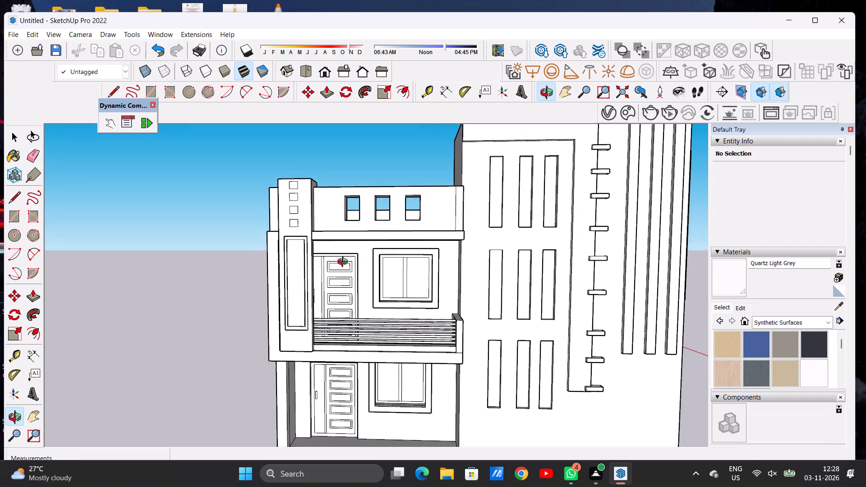
pyautogui.moveTo(345, 263); pyautogui.dragTo(333, 271)
pyautogui.scroll(-1, 324, 284)
pyautogui.scroll(1, 324, 284)
pyautogui.scroll(-7, 325, 284)
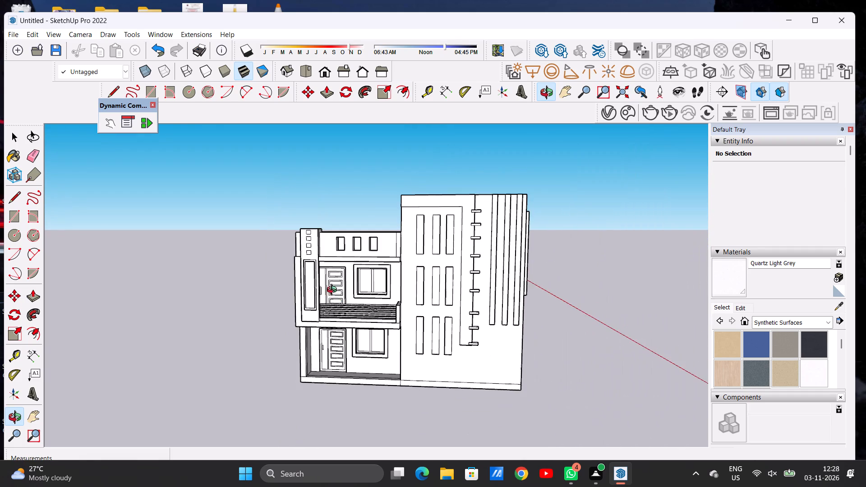
pyautogui.click(344, 329)
pyautogui.scroll(6, 345, 399)
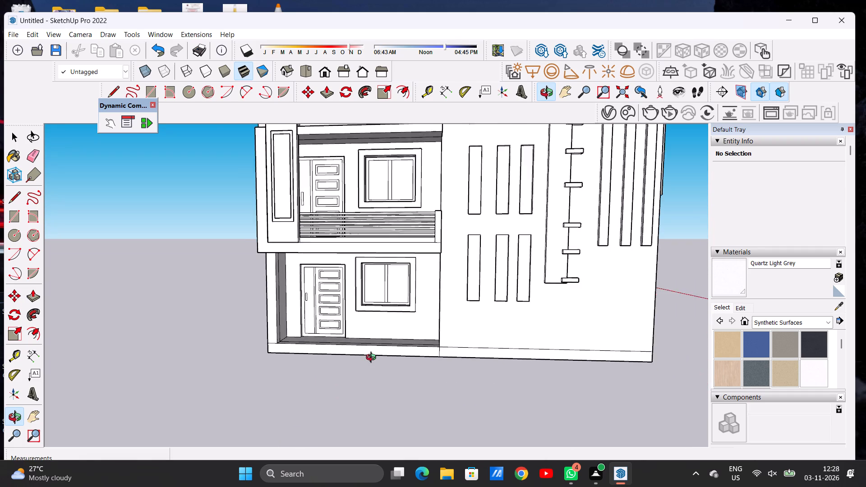
pyautogui.scroll(3, 373, 358)
pyautogui.scroll(-1, 374, 358)
pyautogui.scroll(2, 374, 358)
pyautogui.moveTo(428, 343); pyautogui.dragTo(384, 413)
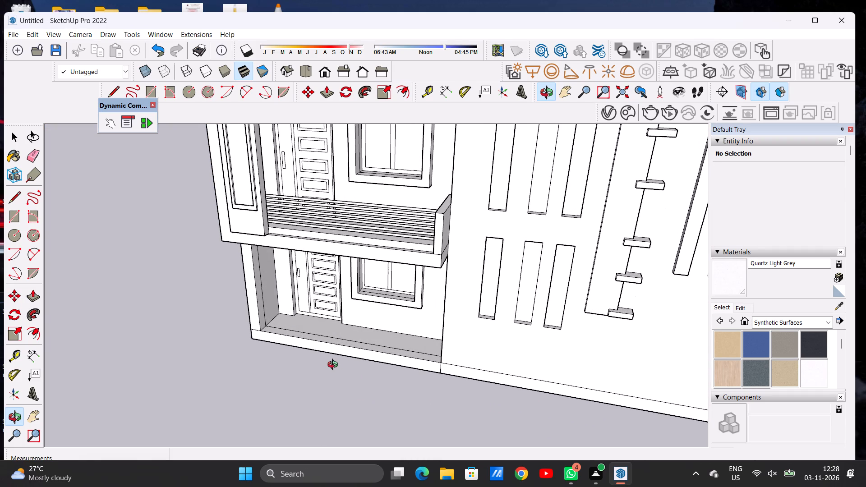
pyautogui.scroll(-4, 376, 335)
pyautogui.moveTo(385, 355); pyautogui.dragTo(403, 335)
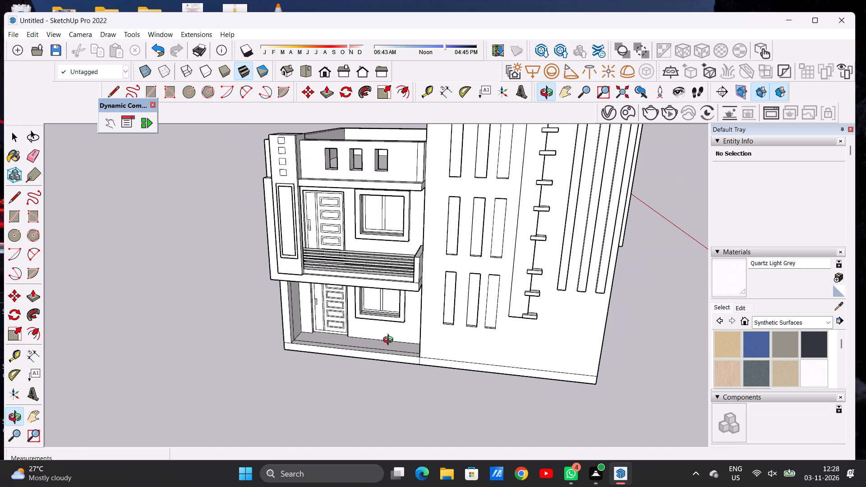
# Pull the front face of the ground-floor entrance base outward to extend the porch platform beyond the facade.
pyautogui.scroll(1, 400, 354)
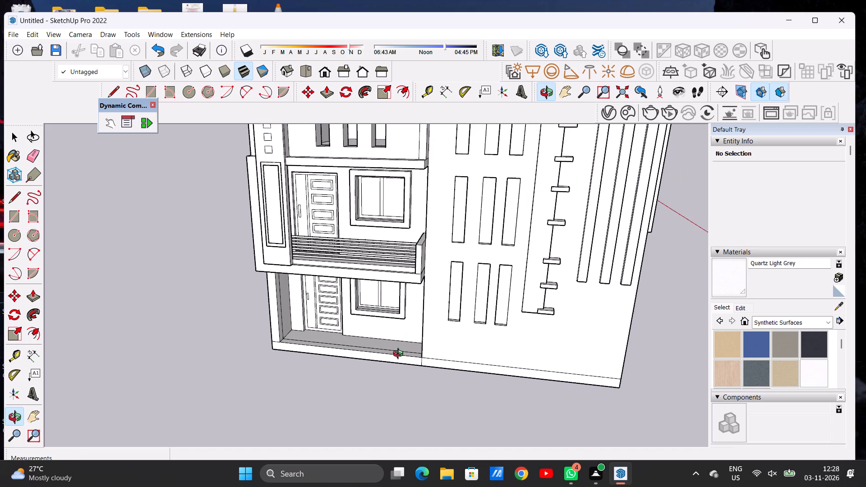
pyautogui.scroll(5, 412, 389)
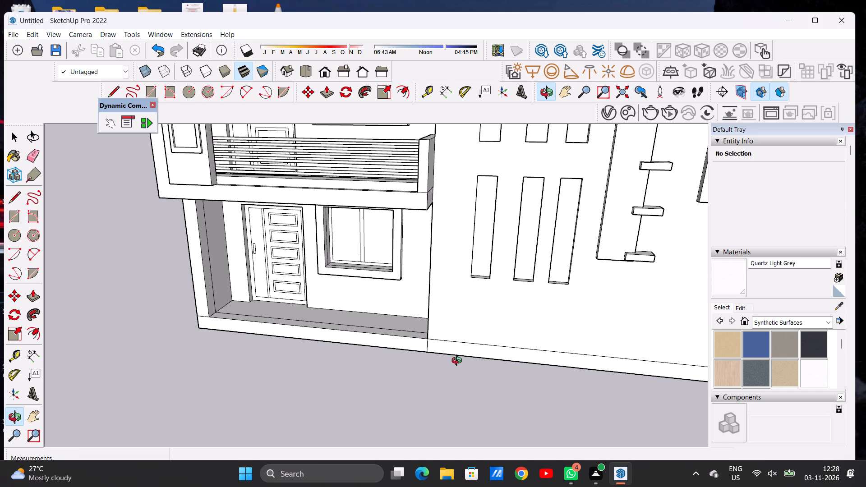
pyautogui.scroll(6, 391, 350)
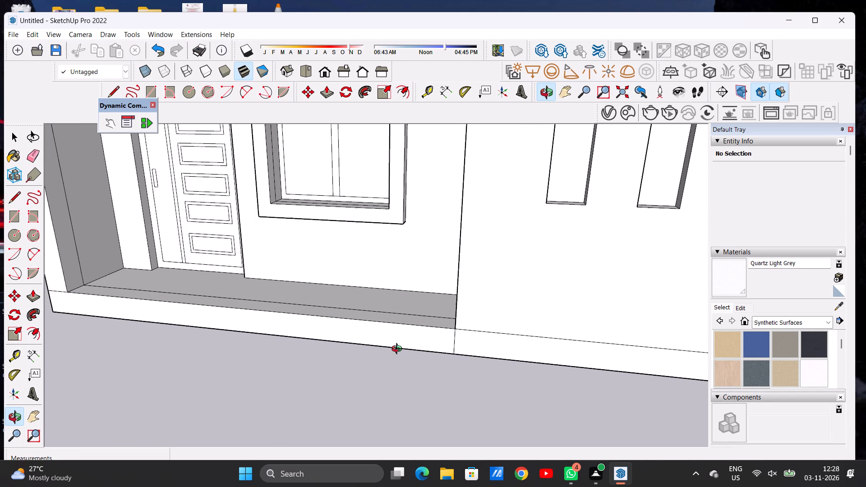
pyautogui.press('space')
pyautogui.press('p')
pyautogui.click(426, 331)
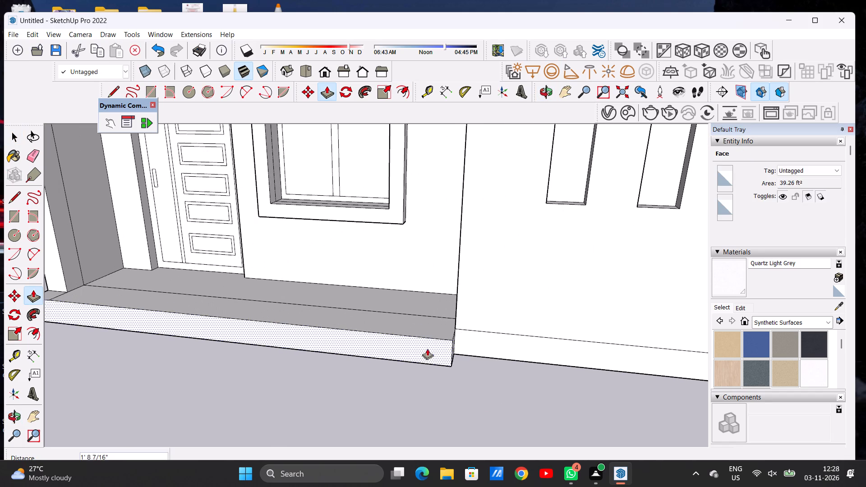
pyautogui.click(429, 359)
pyautogui.press('space')
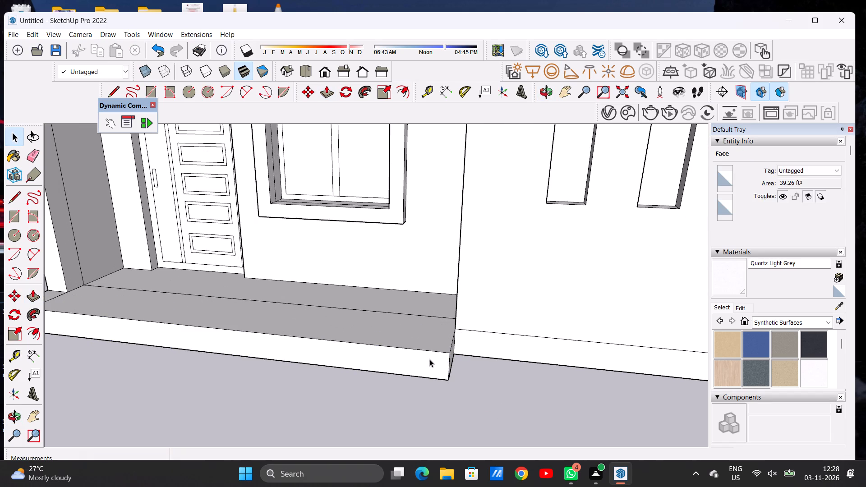
# Examine the extended porch platform and its junction with the adjoining tall wall from the side, front and above.
pyautogui.press('o')
pyautogui.moveTo(466, 349); pyautogui.dragTo(394, 357)
pyautogui.scroll(-8, 465, 361)
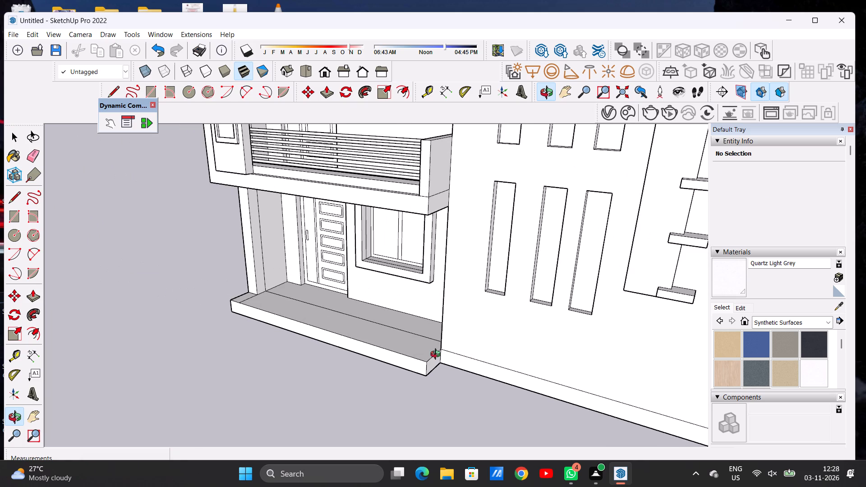
pyautogui.moveTo(413, 357); pyautogui.dragTo(525, 359)
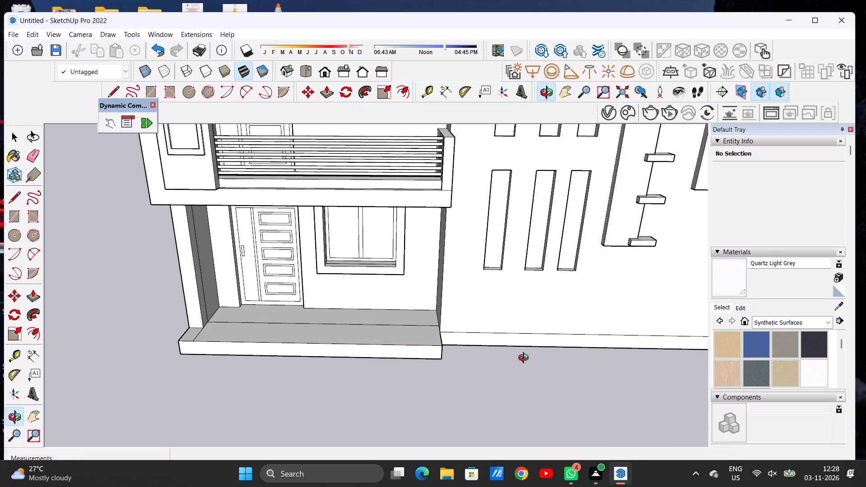
pyautogui.moveTo(525, 359); pyautogui.dragTo(520, 387)
pyautogui.moveTo(427, 339); pyautogui.dragTo(440, 349)
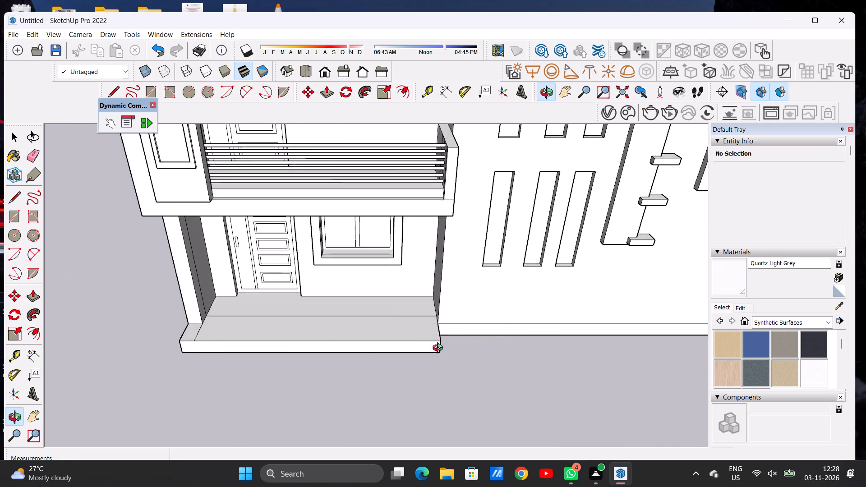
pyautogui.moveTo(440, 349); pyautogui.dragTo(434, 359)
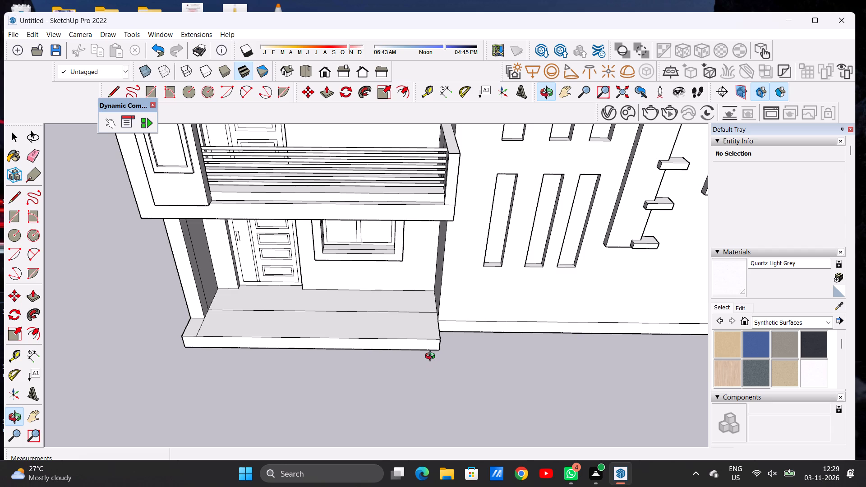
# Draw a line about 4' 3 9/16" long across the porch platform extension, marking off a strip at the tall-wall end.
pyautogui.scroll(5, 422, 330)
pyautogui.press('l')
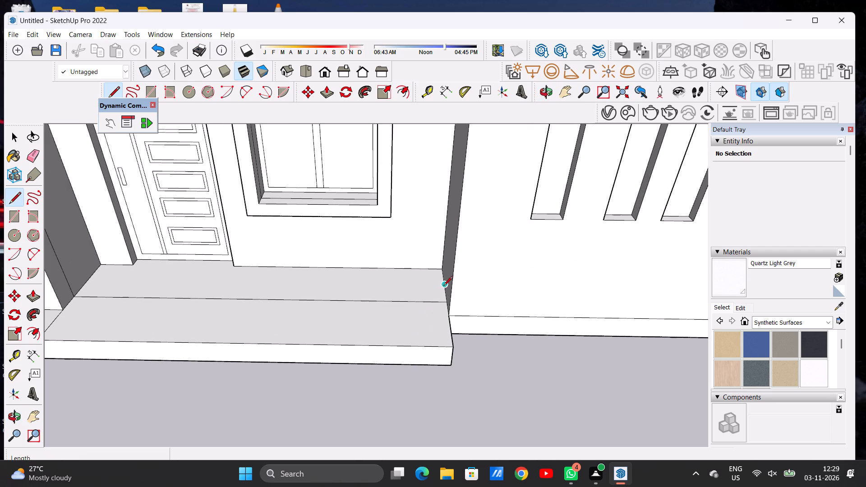
pyautogui.click(419, 304)
pyautogui.press('space')
pyautogui.write('L')
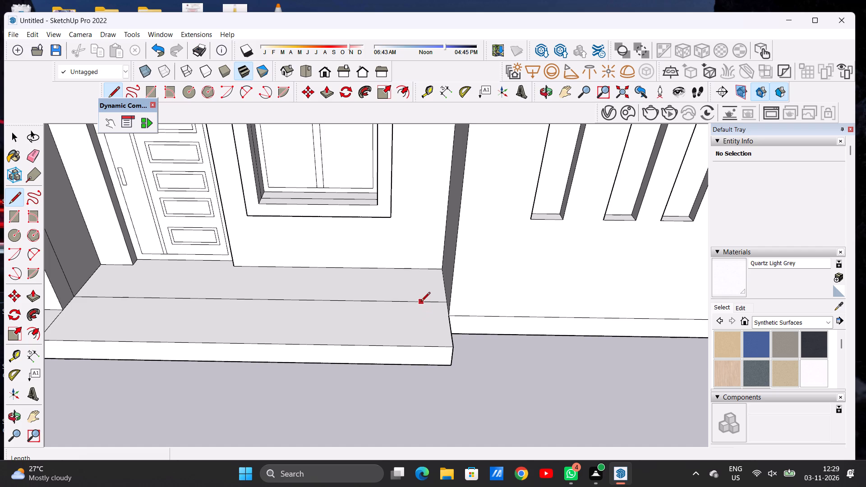
pyautogui.click(421, 302)
pyautogui.click(420, 348)
# Pull the marked end strip of the porch platform up about 6' 1/2" to form a side wall.
pyautogui.press('space')
pyautogui.write('P')
pyautogui.click(443, 331)
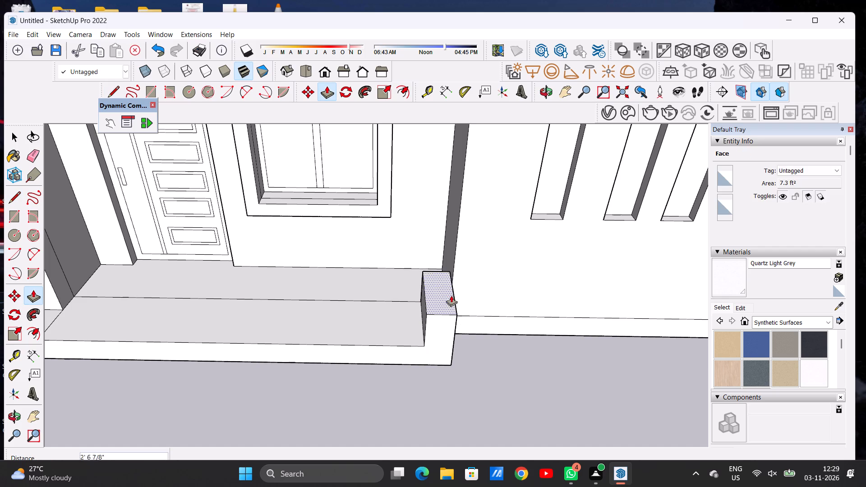
pyautogui.click(454, 247)
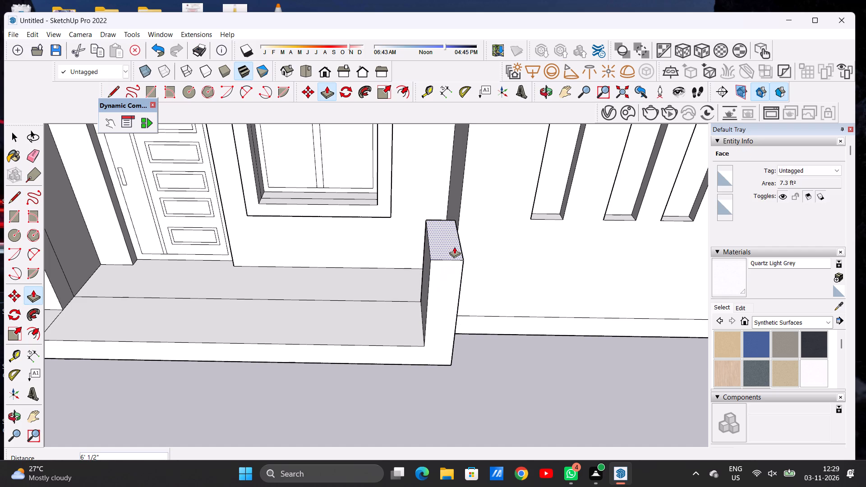
pyautogui.press('space')
# Examine the porch side wall's proportions against the balcony and the whole front facade.
pyautogui.press('o')
pyautogui.moveTo(454, 308); pyautogui.dragTo(449, 215)
pyautogui.scroll(-5, 440, 273)
pyautogui.moveTo(445, 321); pyautogui.dragTo(449, 321)
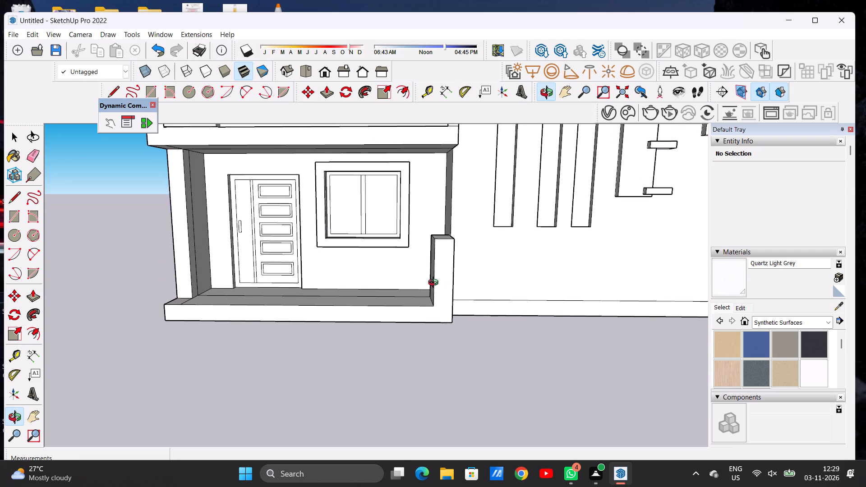
pyautogui.moveTo(430, 284); pyautogui.dragTo(429, 289)
pyautogui.scroll(-9, 475, 284)
pyautogui.moveTo(430, 287); pyautogui.dragTo(424, 275)
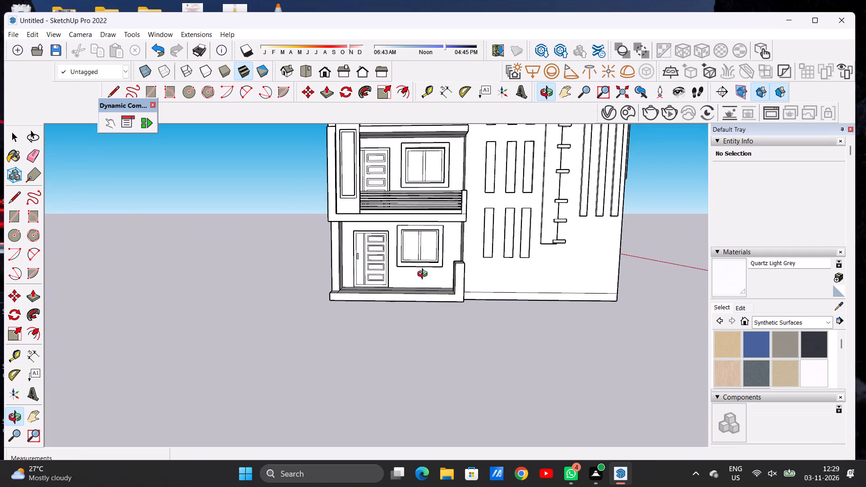
pyautogui.moveTo(424, 275); pyautogui.dragTo(429, 279)
pyautogui.scroll(6, 470, 268)
# Push the porch side wall's inner face toward the tall wall about 11 3/8" to make it thinner.
pyautogui.moveTo(462, 274); pyautogui.dragTo(498, 314)
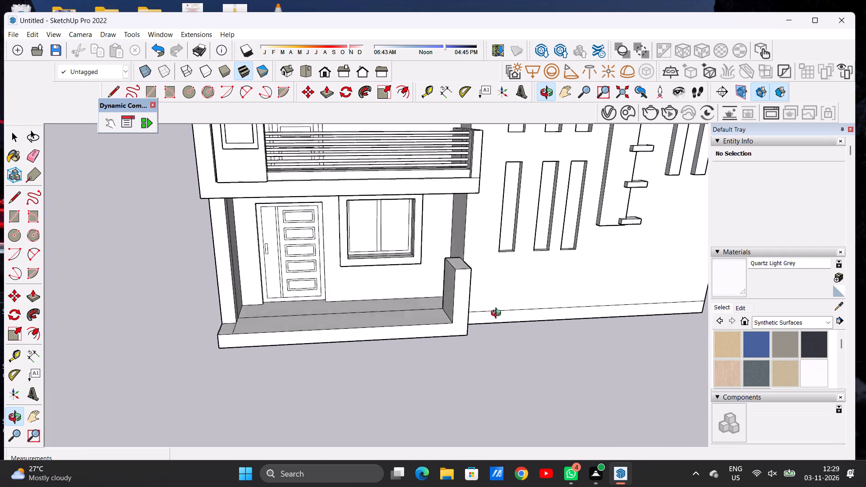
pyautogui.moveTo(498, 314); pyautogui.dragTo(502, 336)
pyautogui.scroll(7, 449, 292)
pyautogui.press('p')
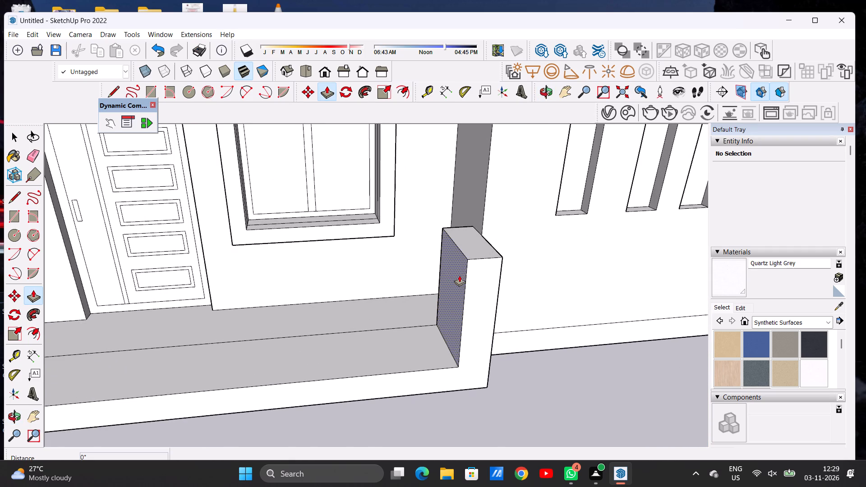
pyautogui.scroll(1, 462, 273)
pyautogui.scroll(-1, 462, 273)
pyautogui.scroll(4, 462, 273)
pyautogui.click(462, 273)
pyautogui.click(490, 258)
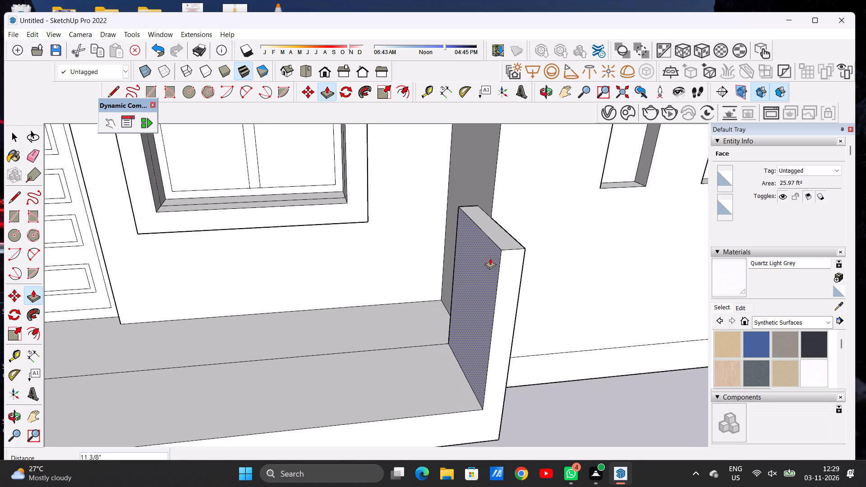
pyautogui.press('space')
# Push the top face of the porch side wall down about 7 3/16" to lower it.
pyautogui.write('O')
pyautogui.moveTo(476, 319); pyautogui.dragTo(458, 221)
pyautogui.scroll(-15, 470, 271)
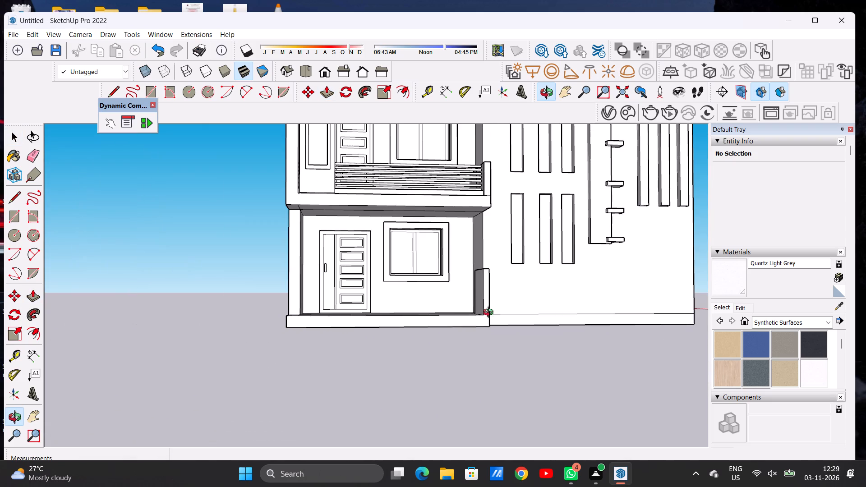
pyautogui.moveTo(391, 302); pyautogui.dragTo(388, 326)
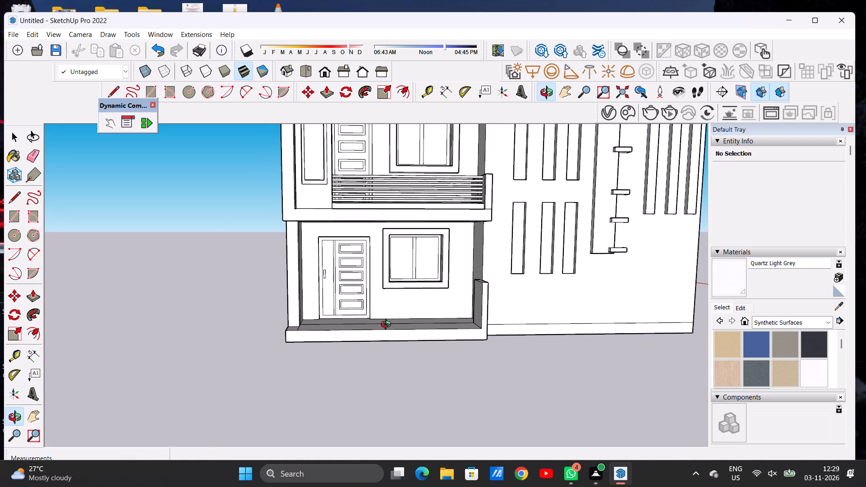
pyautogui.scroll(4, 433, 300)
pyautogui.moveTo(455, 301); pyautogui.dragTo(475, 390)
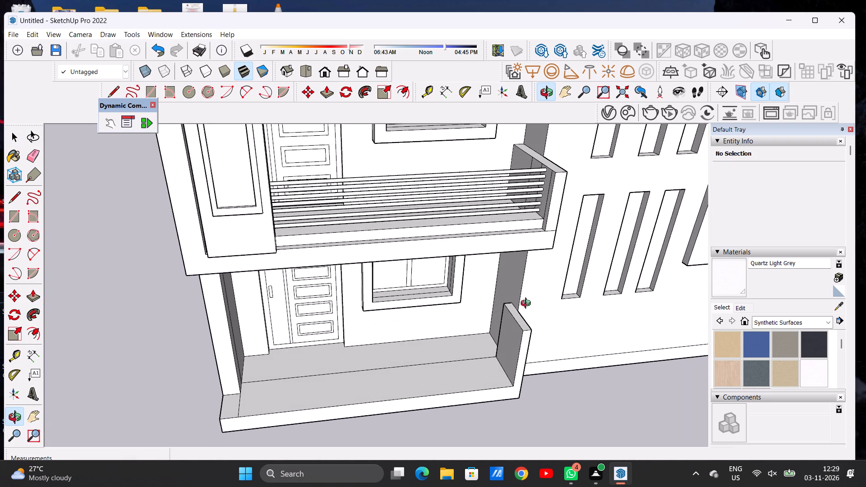
pyautogui.scroll(9, 534, 318)
pyautogui.press('p')
pyautogui.click(516, 325)
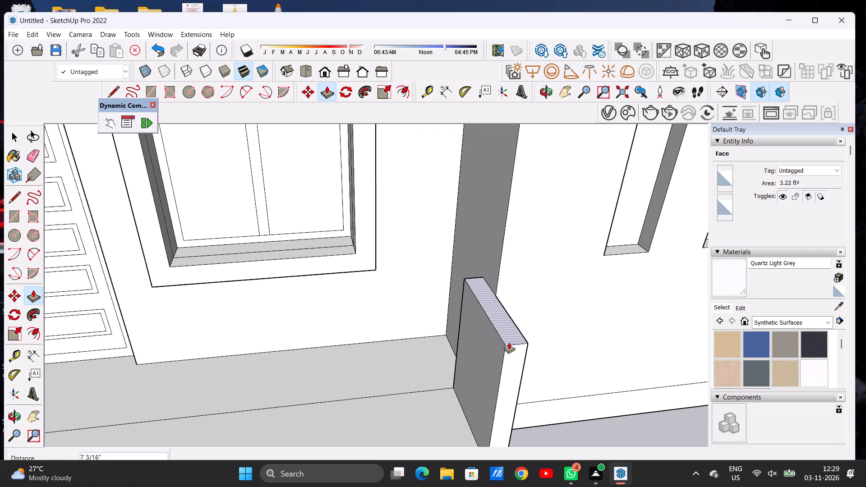
pyautogui.click(508, 349)
pyautogui.press('space')
# Examine the lowered porch side wall and the ground-floor entrance from the front and the side.
pyautogui.write('O')
pyautogui.moveTo(507, 380); pyautogui.dragTo(493, 293)
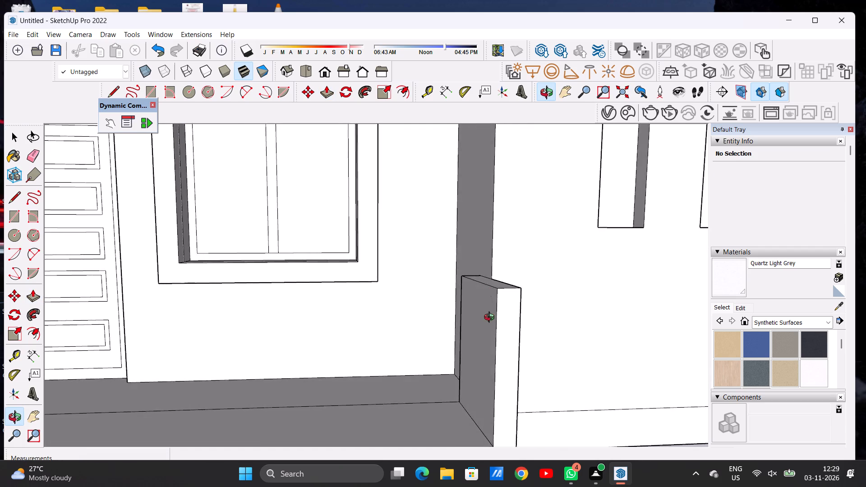
pyautogui.scroll(-2, 493, 334)
pyautogui.scroll(1, 493, 335)
pyautogui.scroll(-6, 493, 335)
pyautogui.scroll(1, 493, 342)
pyautogui.scroll(-6, 492, 343)
pyautogui.moveTo(424, 345); pyautogui.dragTo(426, 335)
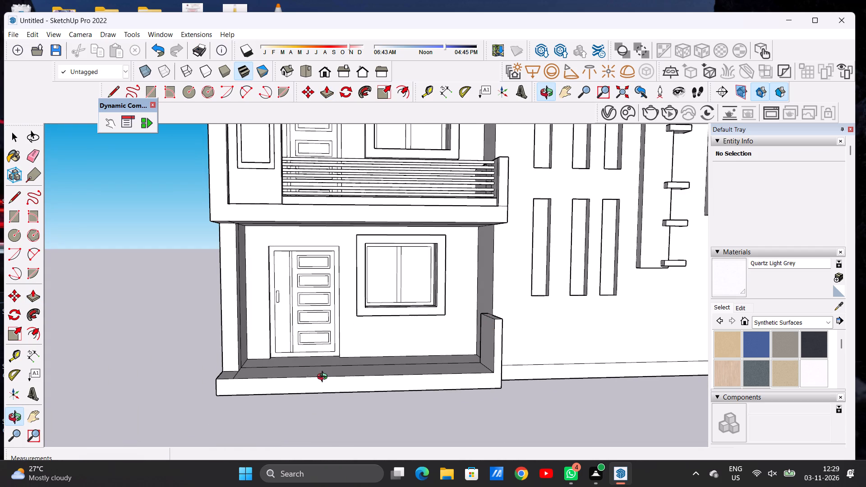
pyautogui.moveTo(324, 378); pyautogui.dragTo(270, 409)
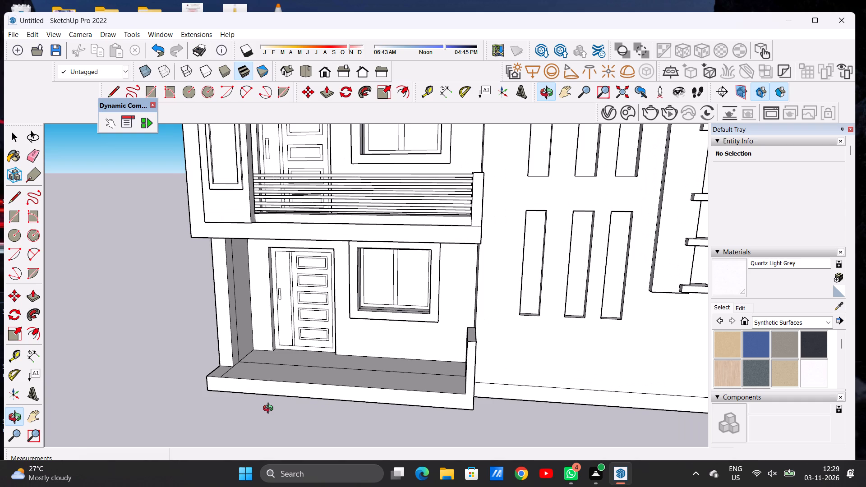
# Pull the top face of the porch platform's front extension up about 11 7/16".
pyautogui.moveTo(392, 409); pyautogui.dragTo(418, 397)
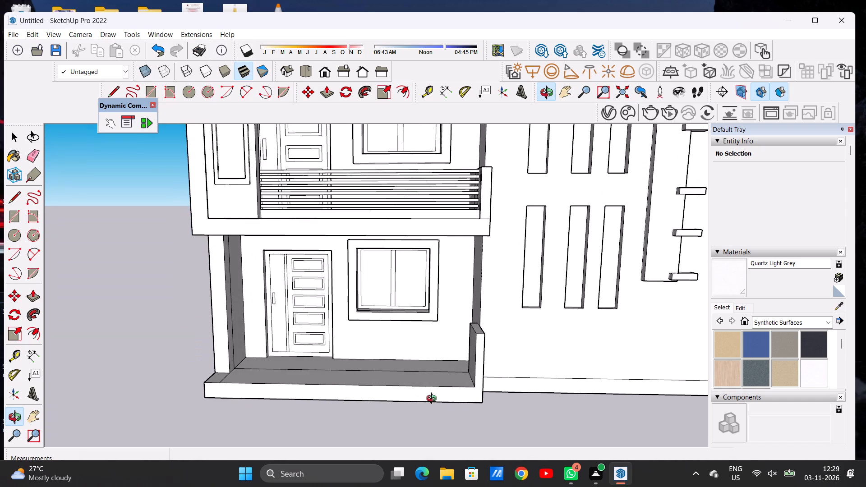
pyautogui.scroll(5, 459, 396)
pyautogui.press('p')
pyautogui.click(467, 376)
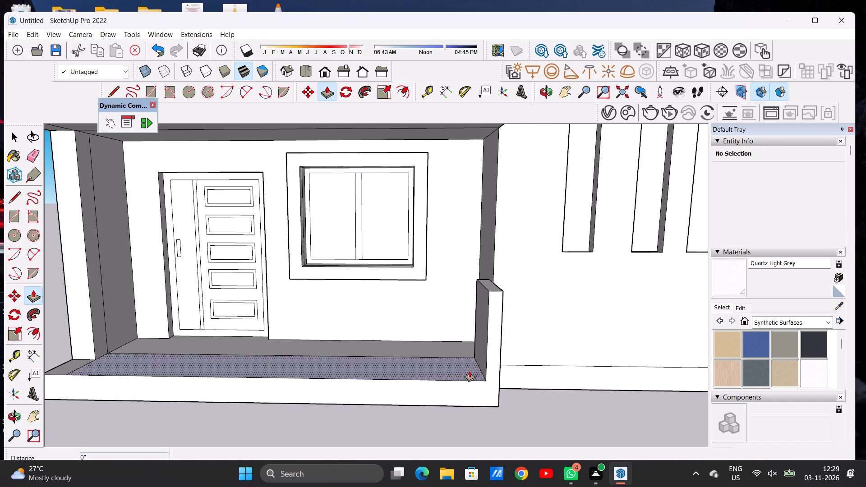
pyautogui.click(473, 360)
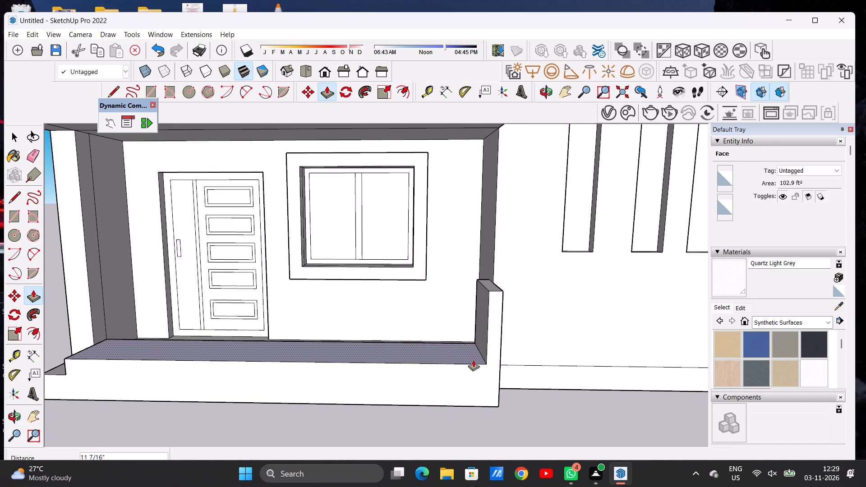
# Raise the small corner face in front of the ground-floor pillar level with the raised front platform.
pyautogui.scroll(-7, 487, 379)
pyautogui.scroll(11, 249, 368)
pyautogui.scroll(-1, 271, 372)
pyautogui.scroll(2, 270, 372)
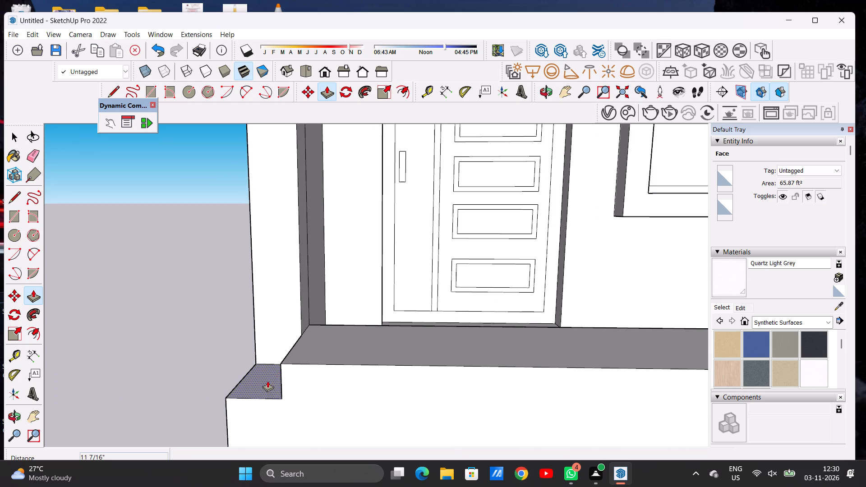
pyautogui.click(269, 381)
pyautogui.click(284, 364)
pyautogui.press('space')
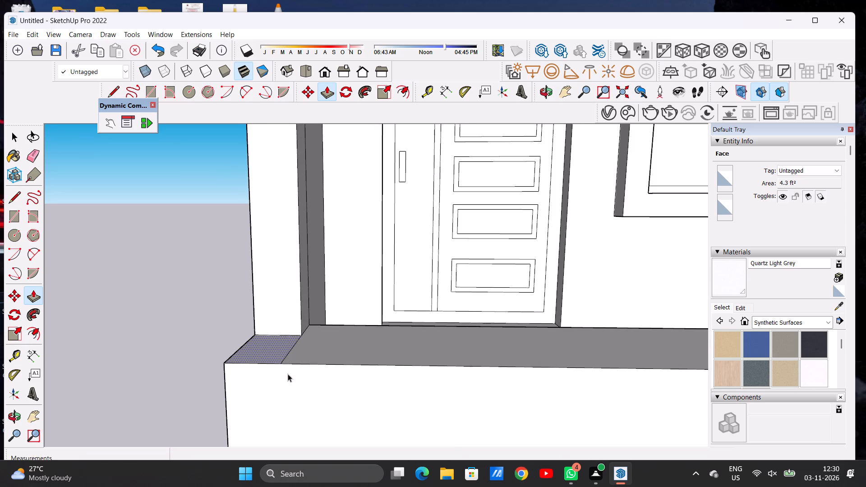
# Pull the ground-floor pillar's front face outward until it is flush with the porch platform's front edge.
pyautogui.scroll(-3, 287, 383)
pyautogui.scroll(1, 287, 385)
pyautogui.scroll(-11, 287, 385)
pyautogui.press('p')
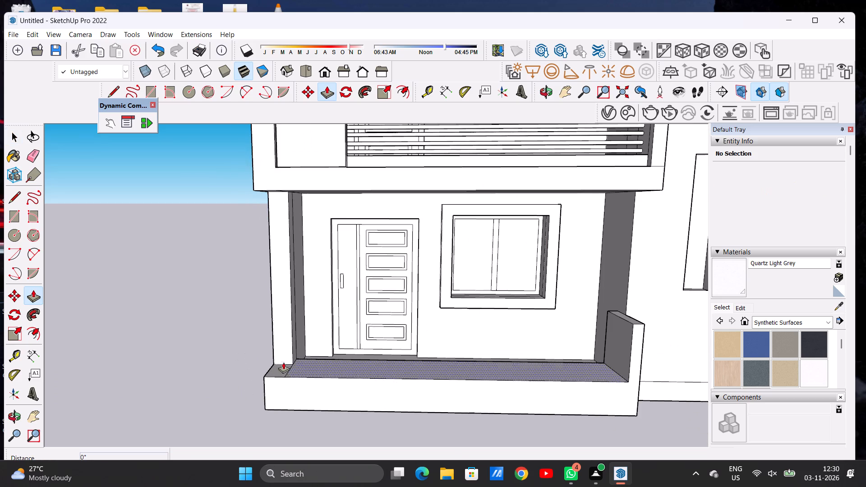
pyautogui.click(283, 353)
pyautogui.click(287, 377)
pyautogui.press('space')
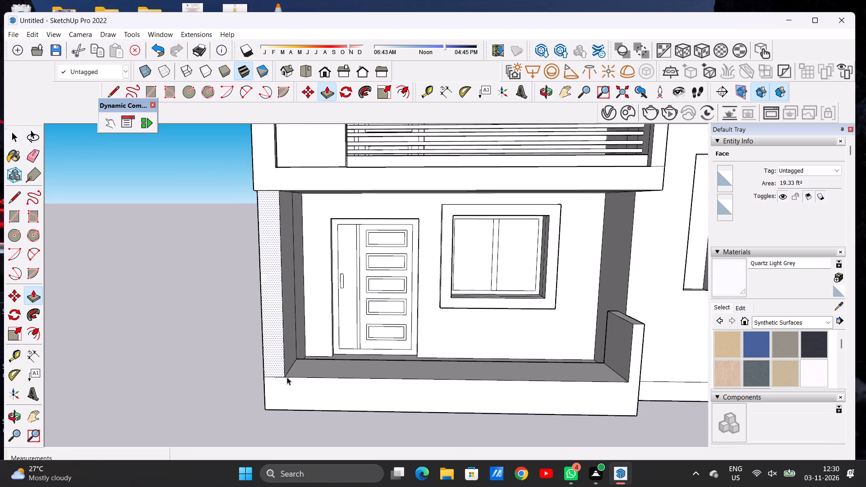
# Examine the raised porch platform and extended pillar within the whole front facade from the front and above.
pyautogui.write('O')
pyautogui.moveTo(357, 352); pyautogui.dragTo(328, 384)
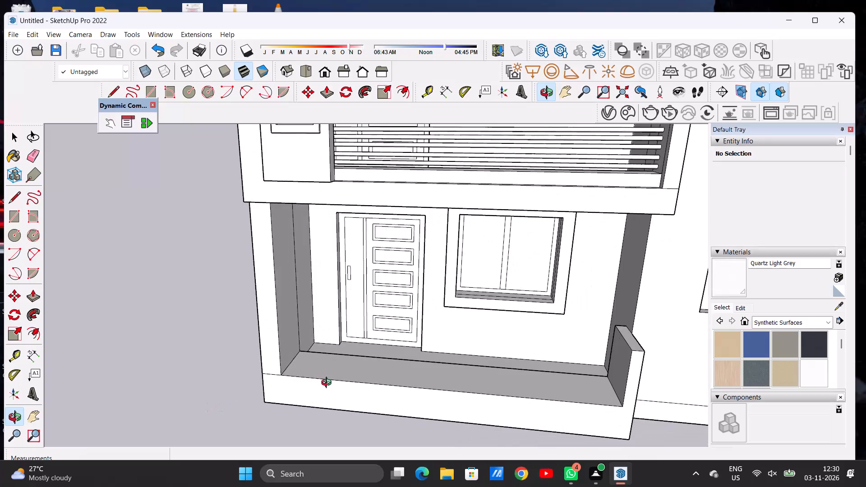
pyautogui.scroll(-9, 313, 373)
pyautogui.moveTo(347, 386); pyautogui.dragTo(368, 344)
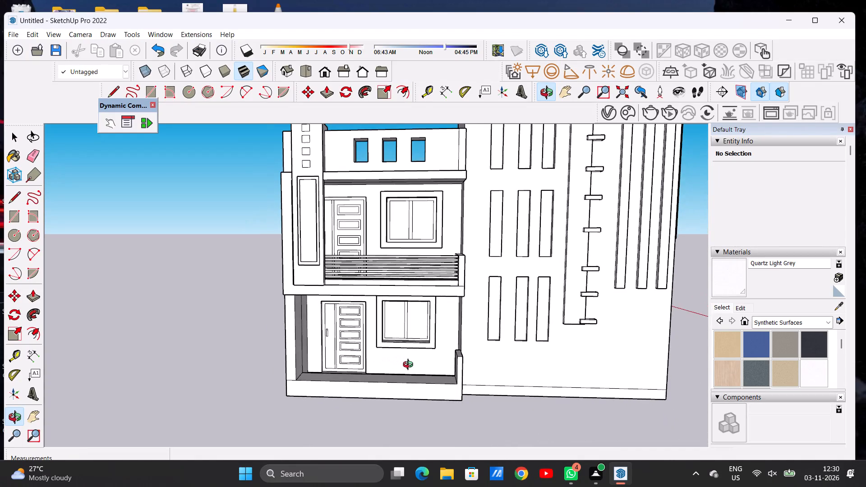
pyautogui.scroll(2, 411, 366)
pyautogui.scroll(-1, 411, 366)
pyautogui.scroll(1, 411, 366)
pyautogui.scroll(-2, 344, 375)
pyautogui.scroll(1, 347, 374)
pyautogui.scroll(-2, 348, 373)
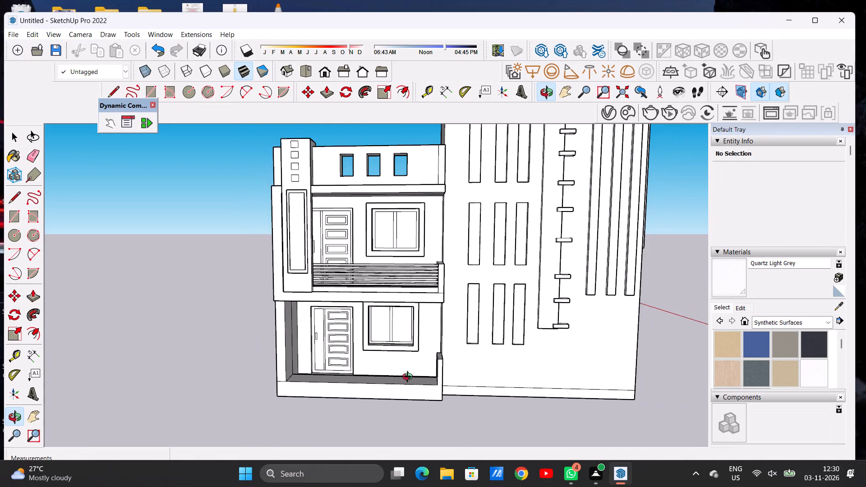
pyautogui.moveTo(437, 378); pyautogui.dragTo(503, 379)
pyautogui.moveTo(414, 381); pyautogui.dragTo(382, 425)
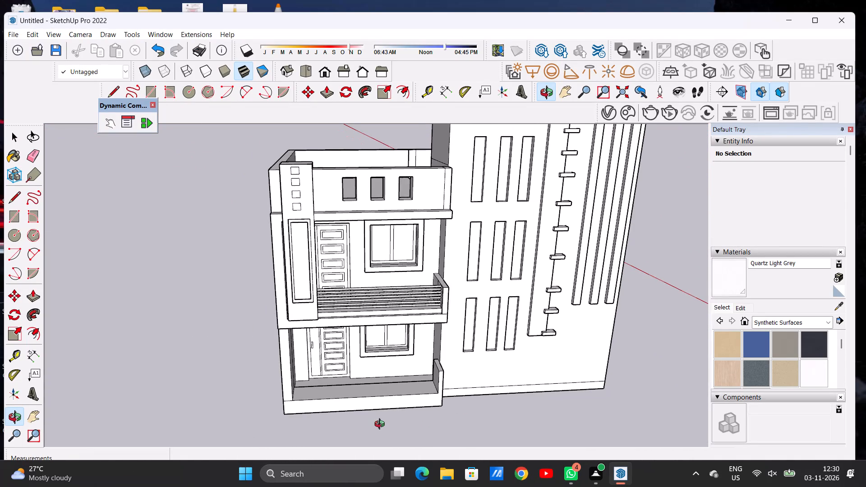
pyautogui.scroll(-4, 459, 354)
pyautogui.moveTo(420, 365); pyautogui.dragTo(384, 424)
pyautogui.scroll(9, 402, 380)
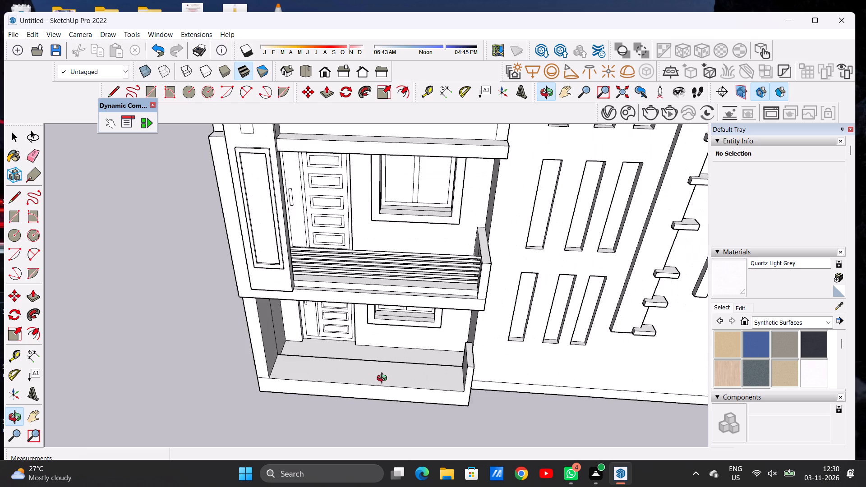
# Draw a line about 23' 11 1/4" long across the raised porch platform, parallel to its front edge, from pillar to side wall.
pyautogui.moveTo(346, 387); pyautogui.dragTo(356, 413)
pyautogui.scroll(7, 310, 374)
pyautogui.moveTo(302, 370); pyautogui.dragTo(307, 389)
pyautogui.press('l')
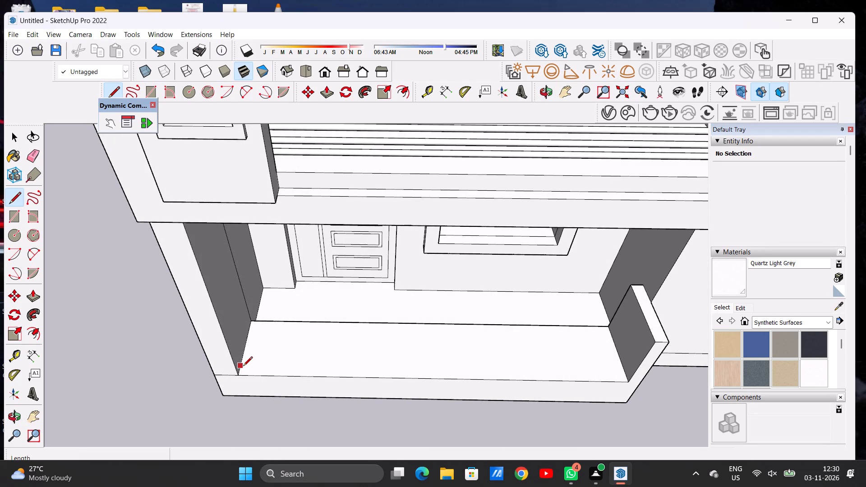
pyautogui.click(243, 367)
pyautogui.scroll(12, 616, 366)
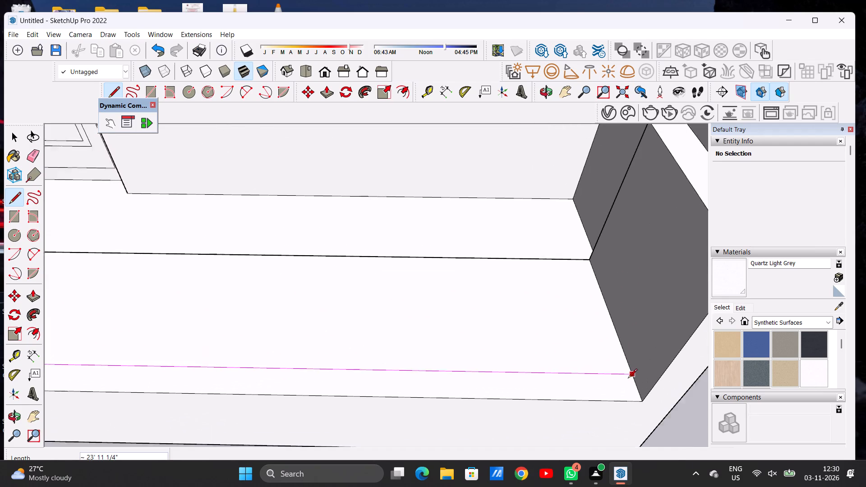
pyautogui.click(637, 373)
pyautogui.scroll(-8, 628, 377)
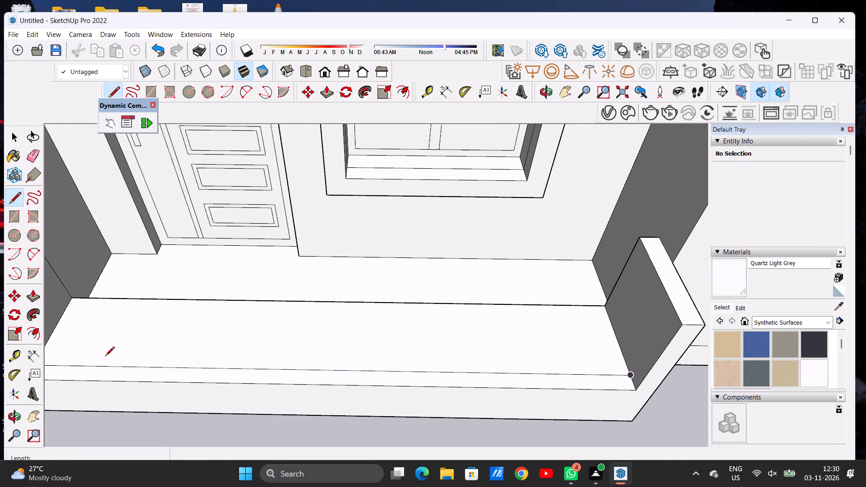
pyautogui.scroll(-4, 163, 358)
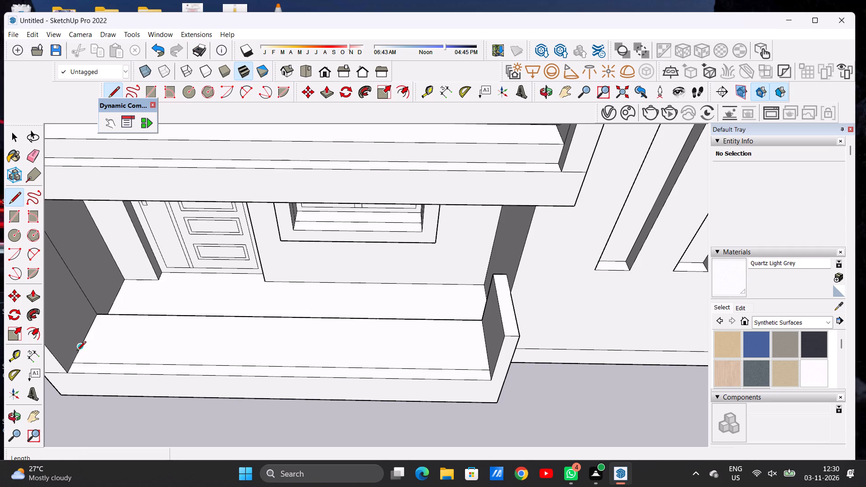
# Draw a second line about 23' 11 1/4" long across the porch platform, between the front-edge line and the first crossing line.
pyautogui.click(77, 351)
pyautogui.click(484, 354)
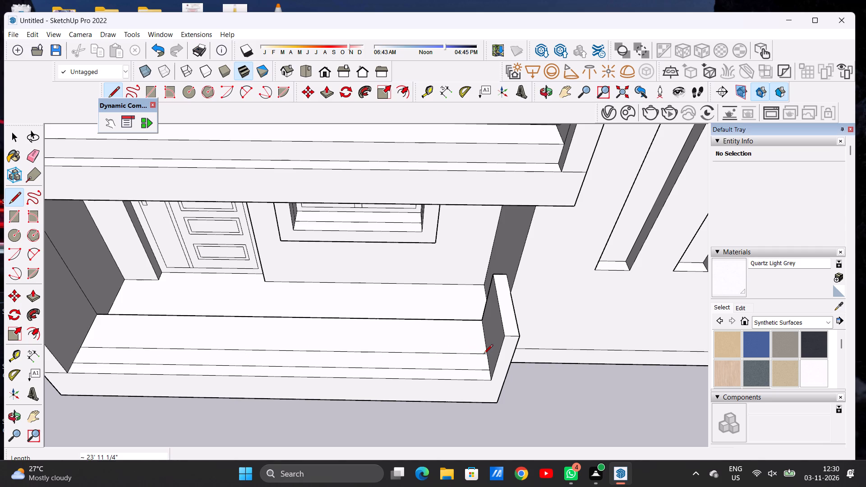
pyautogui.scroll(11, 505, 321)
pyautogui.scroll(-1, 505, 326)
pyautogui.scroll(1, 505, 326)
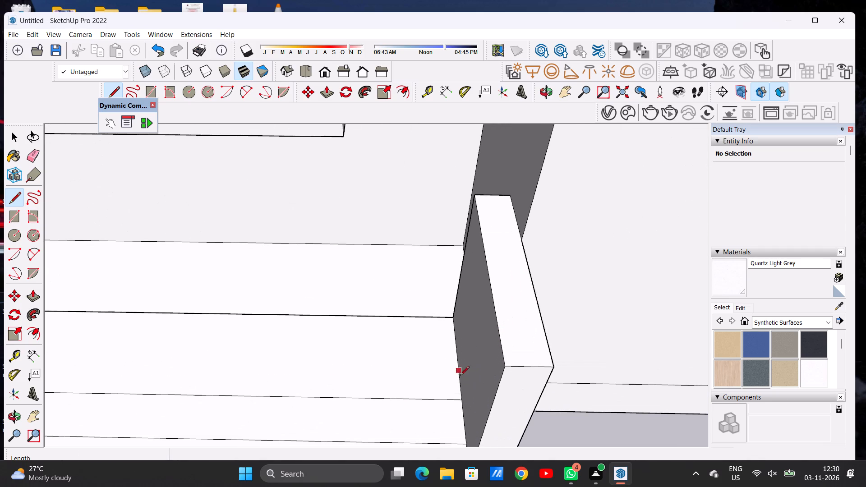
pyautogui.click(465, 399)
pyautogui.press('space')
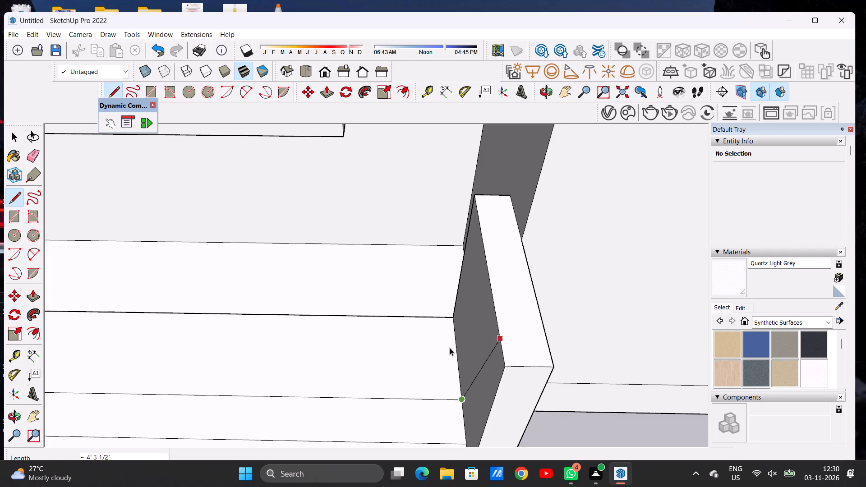
# Draw two vertical lines about 4' 1 1/4" high on the side wall's inner face, from the platform lines' ends to its top edge.
pyautogui.press('o')
pyautogui.moveTo(444, 366); pyautogui.dragTo(529, 345)
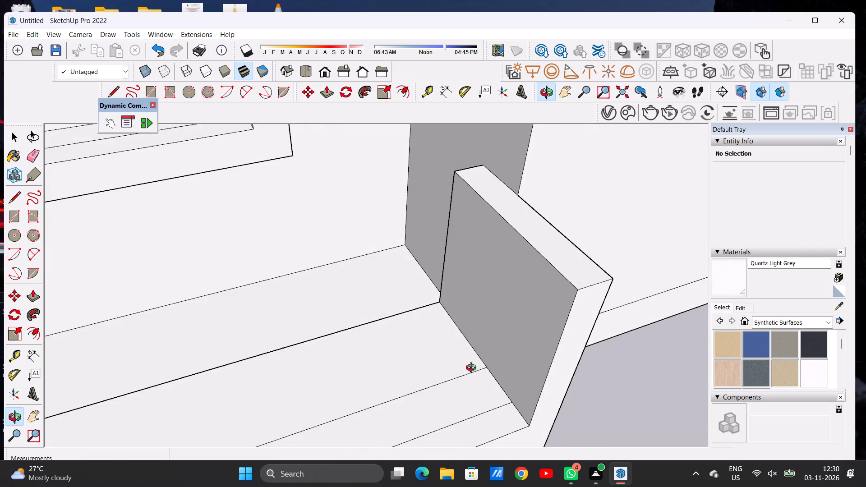
pyautogui.scroll(-6, 437, 389)
pyautogui.moveTo(464, 396); pyautogui.dragTo(485, 356)
pyautogui.scroll(1, 485, 356)
pyautogui.scroll(-1, 485, 356)
pyautogui.scroll(2, 485, 356)
pyautogui.press('l')
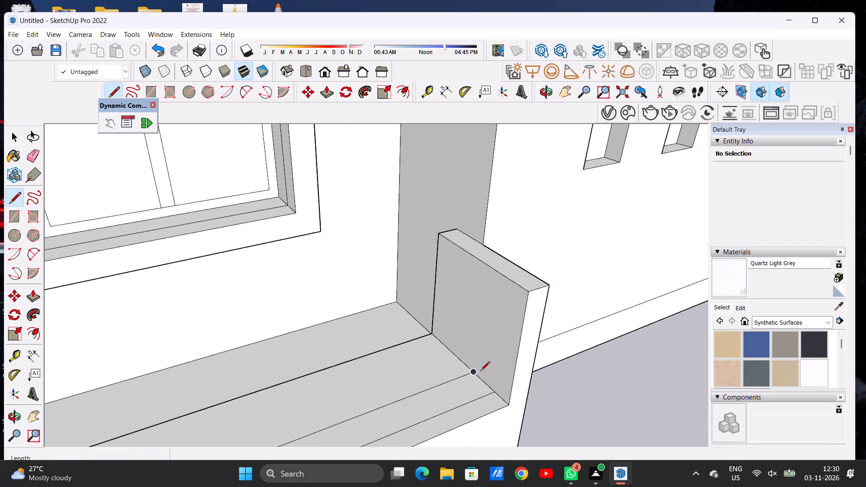
pyautogui.click(471, 375)
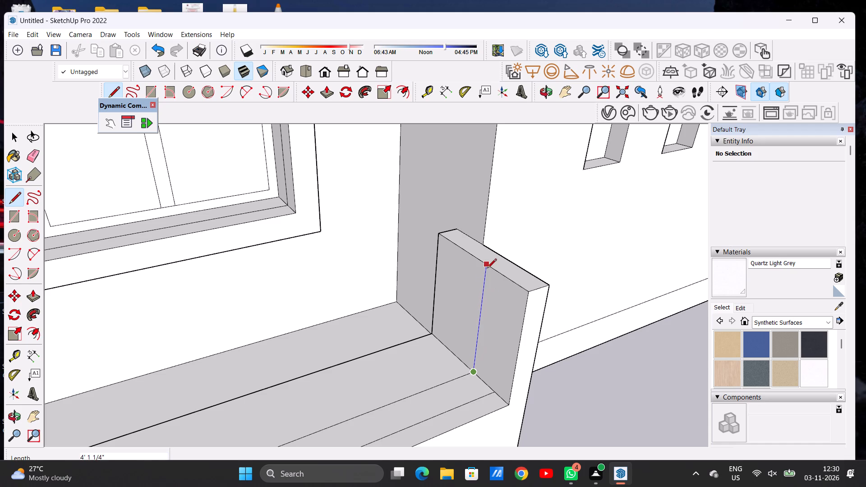
pyautogui.click(488, 267)
pyautogui.click(494, 391)
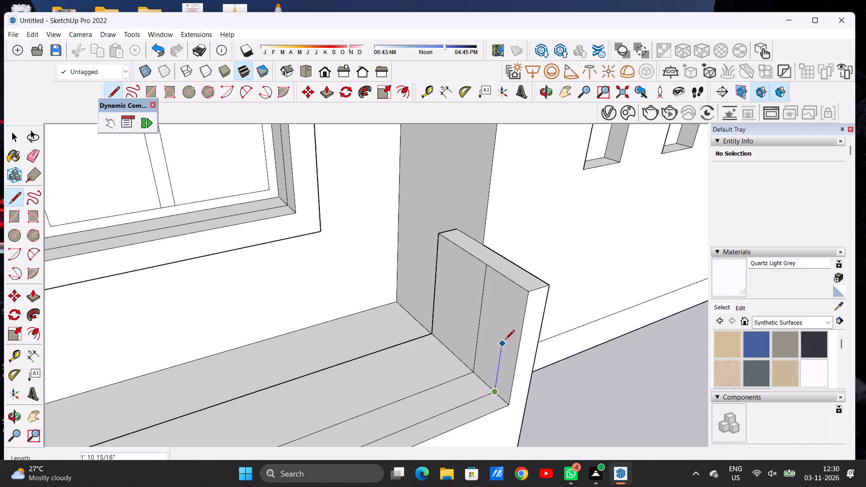
pyautogui.click(510, 281)
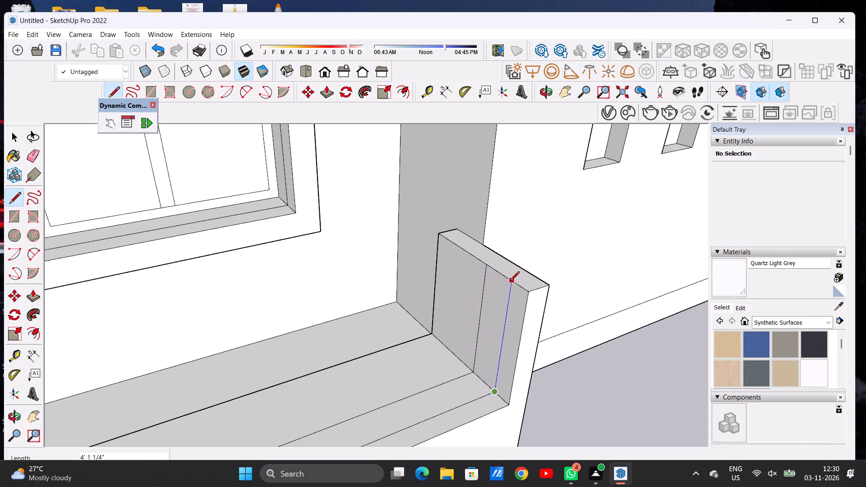
pyautogui.press('space')
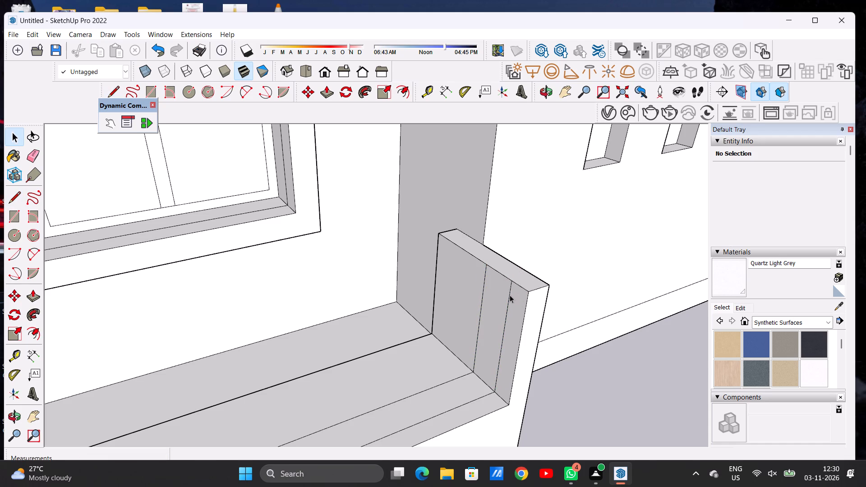
# Examine the side wall's inner face and the porch platform within the front facade from several angles.
pyautogui.press('o')
pyautogui.moveTo(517, 344); pyautogui.dragTo(395, 338)
pyautogui.scroll(-16, 512, 332)
pyautogui.scroll(1, 533, 340)
pyautogui.scroll(-3, 532, 341)
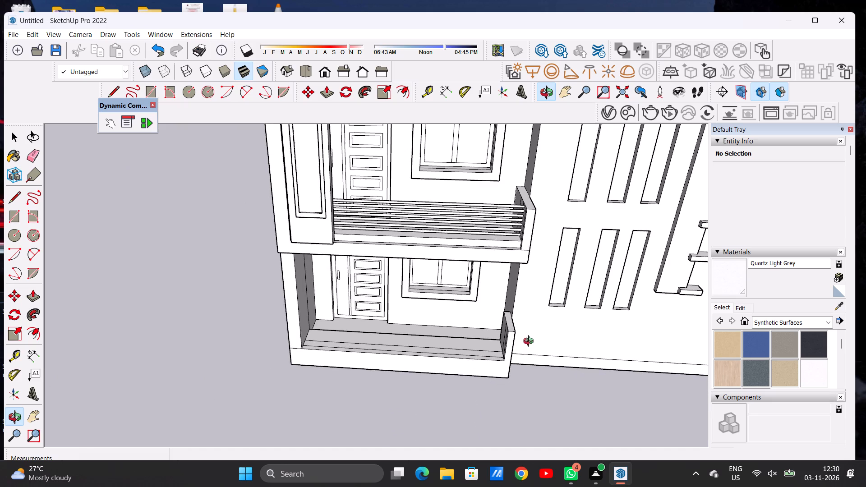
pyautogui.scroll(-2, 530, 342)
pyautogui.moveTo(460, 365); pyautogui.dragTo(556, 330)
pyautogui.scroll(1, 497, 332)
pyautogui.scroll(-1, 495, 327)
pyautogui.scroll(6, 495, 327)
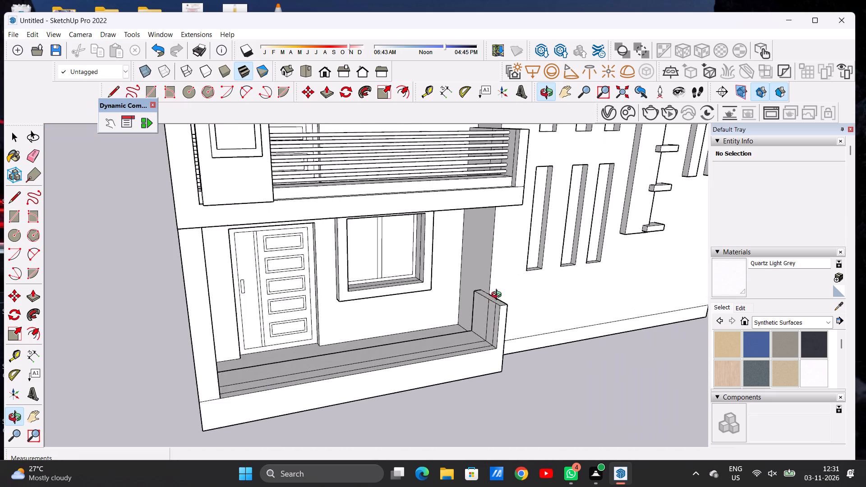
pyautogui.scroll(3, 498, 296)
pyautogui.scroll(-1, 495, 315)
pyautogui.scroll(3, 495, 315)
pyautogui.moveTo(491, 353); pyautogui.dragTo(525, 349)
pyautogui.scroll(8, 489, 303)
pyautogui.press('space')
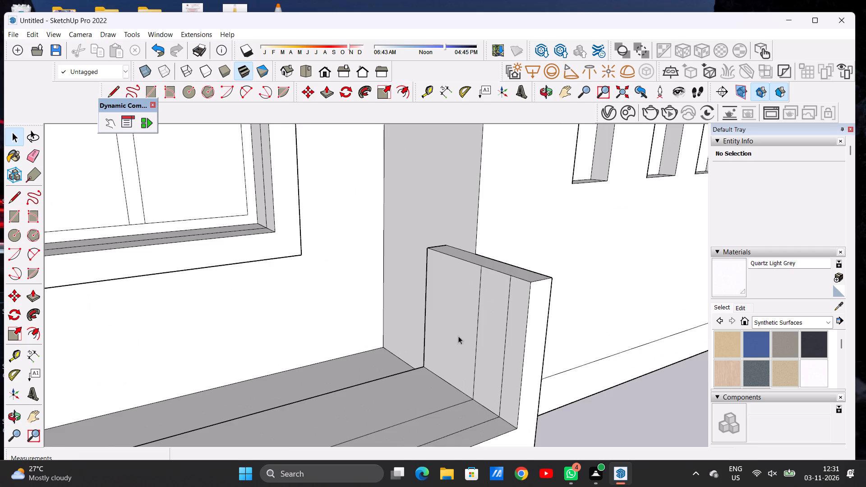
pyautogui.scroll(-9, 449, 335)
pyautogui.moveTo(502, 357); pyautogui.dragTo(339, 291)
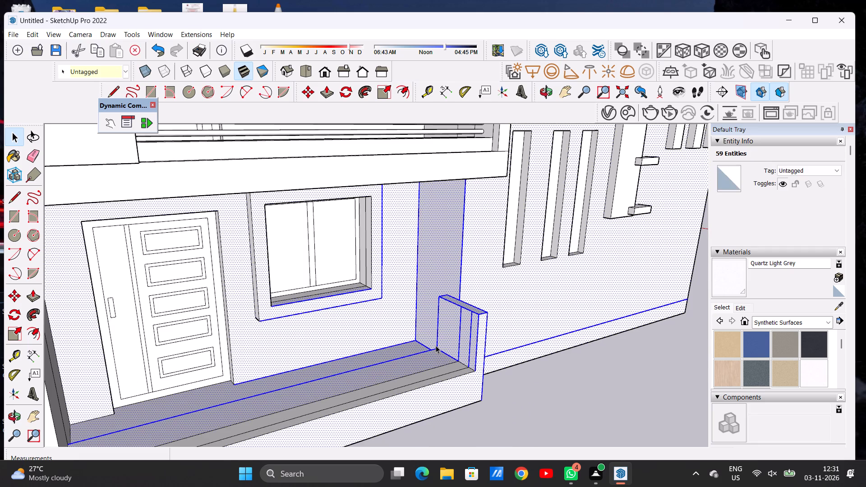
pyautogui.press('space')
pyautogui.doubleClick(570, 395)
pyautogui.press('o')
pyautogui.moveTo(561, 415); pyautogui.dragTo(335, 338)
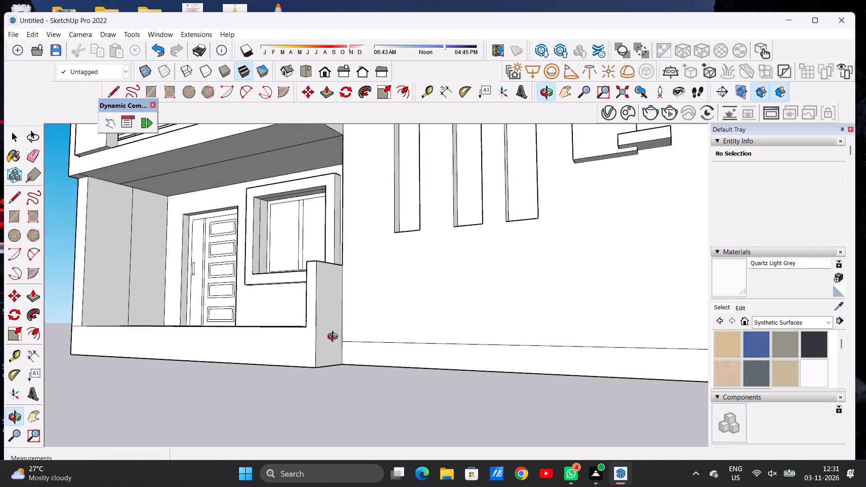
pyautogui.moveTo(335, 338); pyautogui.dragTo(431, 349)
pyautogui.scroll(-9, 482, 381)
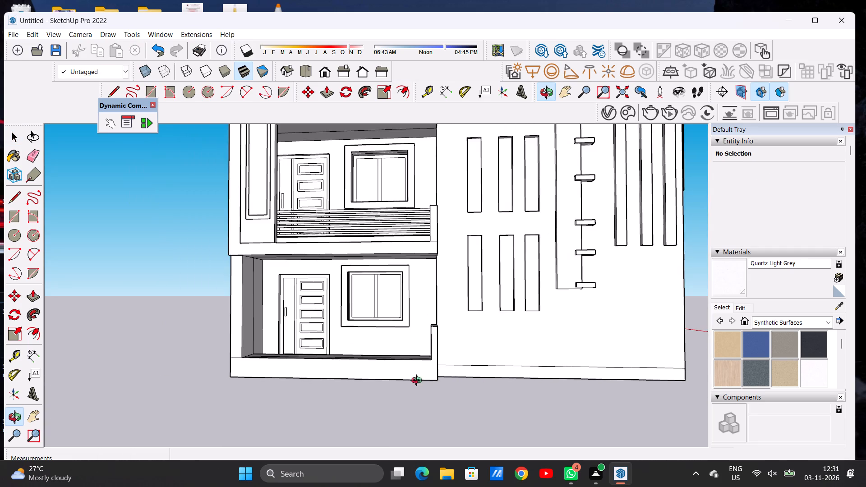
pyautogui.moveTo(419, 383); pyautogui.dragTo(527, 395)
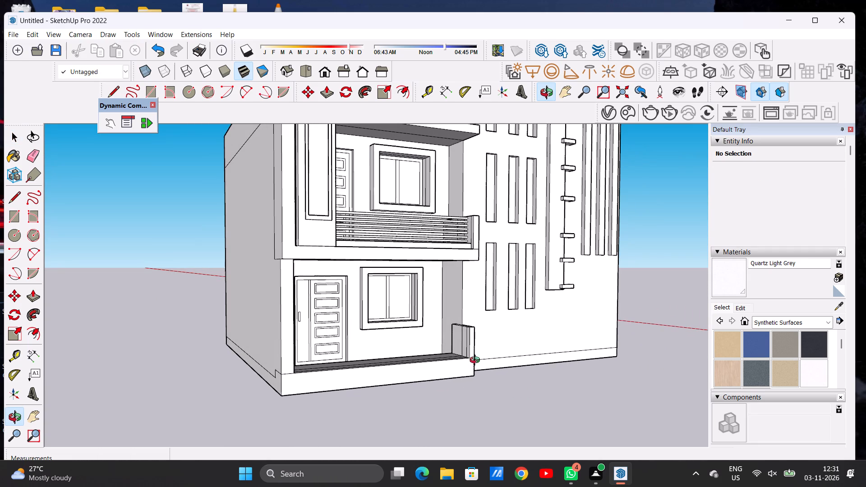
pyautogui.scroll(6, 477, 361)
pyautogui.moveTo(422, 366); pyautogui.dragTo(451, 381)
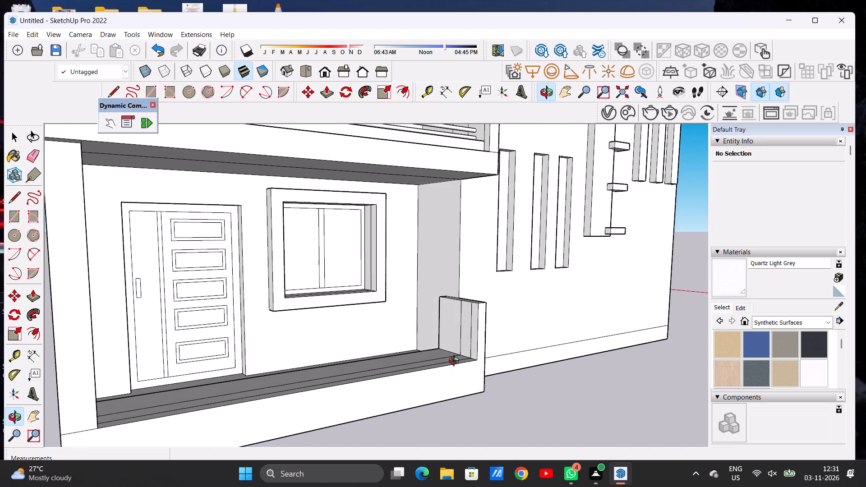
# Draw a circle of about 1 13/16" radius between the two vertical lines on the side wall's inner face, just above the platform.
pyautogui.scroll(7, 456, 361)
pyautogui.press('c')
pyautogui.scroll(1, 480, 344)
pyautogui.scroll(-2, 480, 344)
pyautogui.scroll(3, 480, 344)
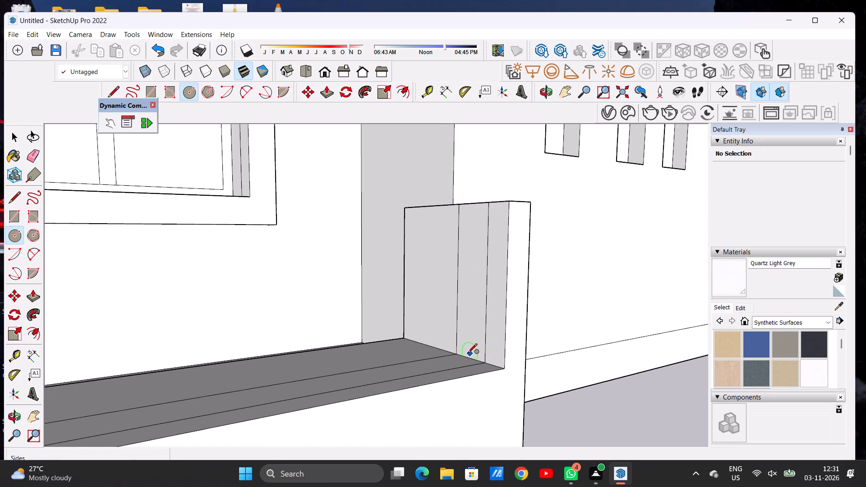
pyautogui.scroll(7, 469, 349)
pyautogui.click(469, 345)
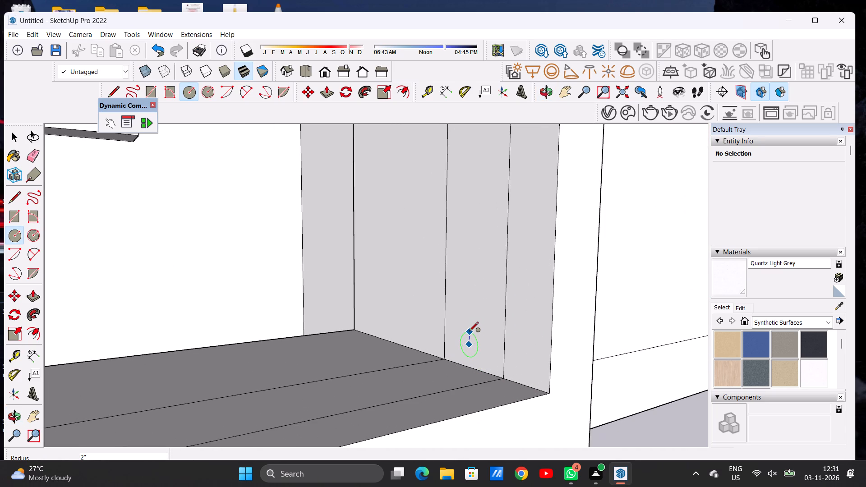
pyautogui.click(470, 333)
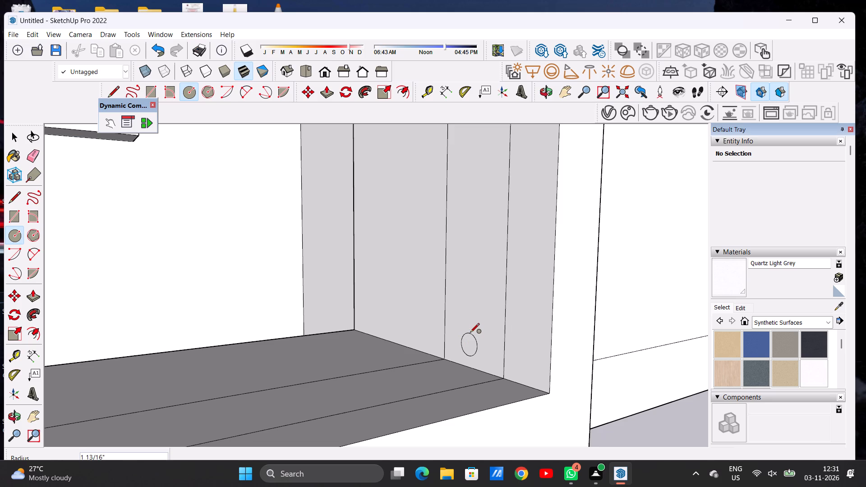
pyautogui.press('space')
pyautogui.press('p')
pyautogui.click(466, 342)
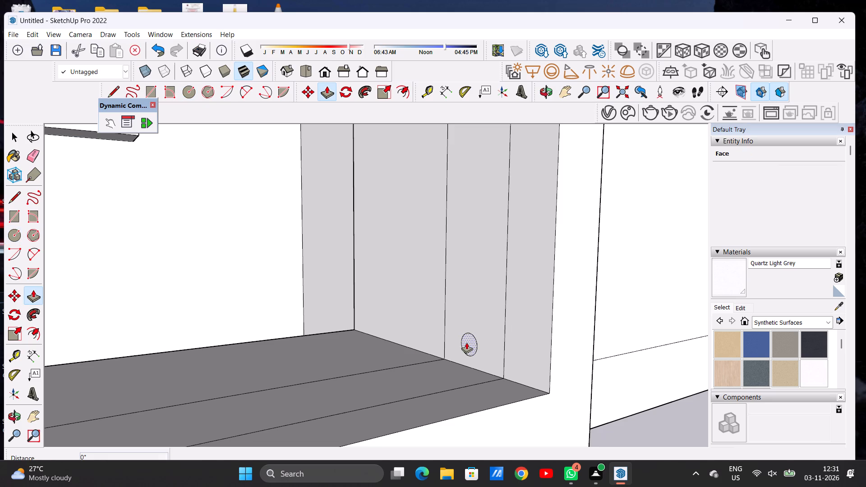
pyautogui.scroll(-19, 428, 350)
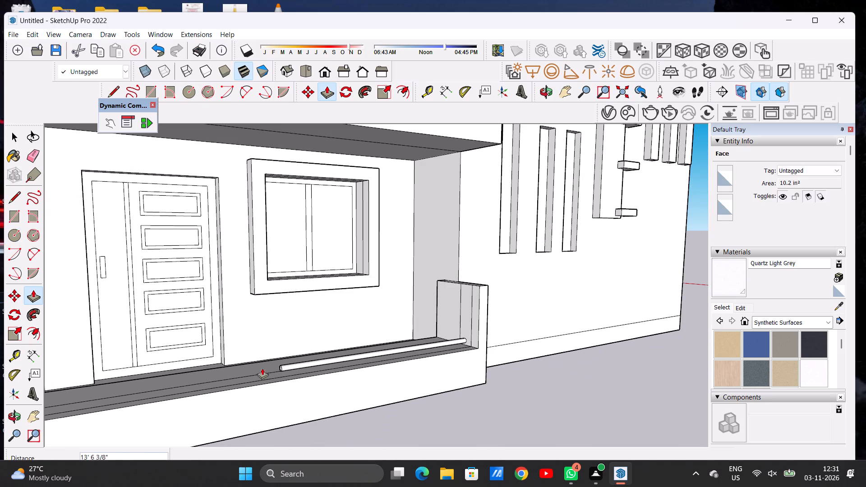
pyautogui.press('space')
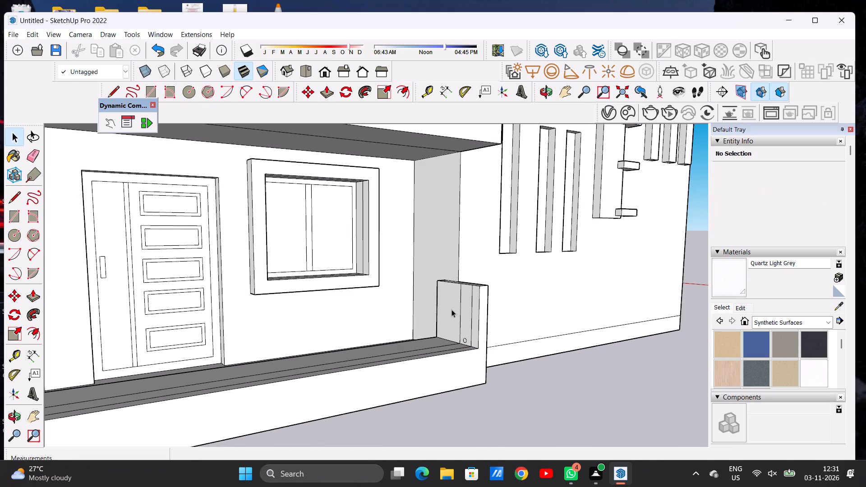
# Copy the circle about 3' 6" straight up to just below the side wall's top edge.
pyautogui.scroll(9, 458, 275)
pyautogui.scroll(2, 467, 420)
pyautogui.scroll(-1, 467, 420)
pyautogui.scroll(3, 467, 420)
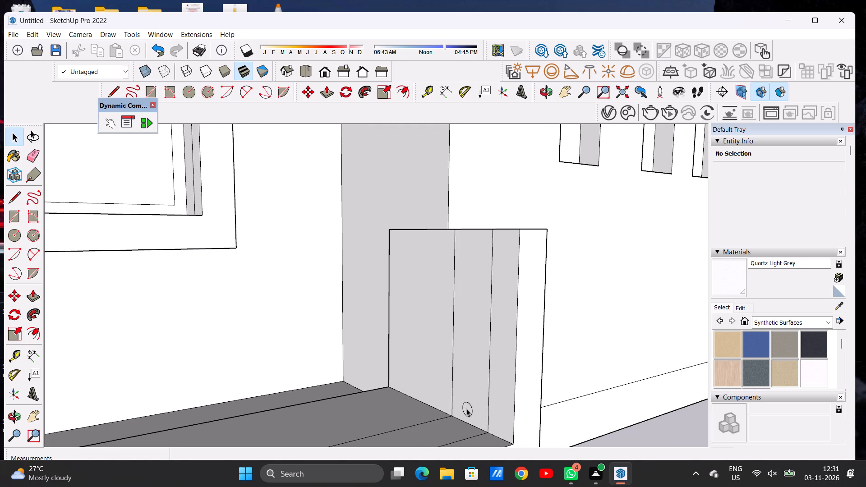
pyautogui.doubleClick(466, 409)
pyautogui.press('m')
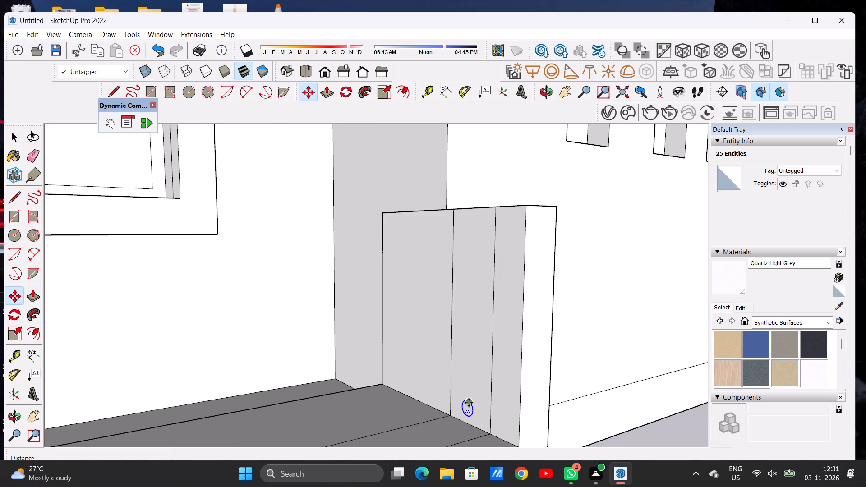
pyautogui.click(469, 403)
pyautogui.scroll(-4, 471, 349)
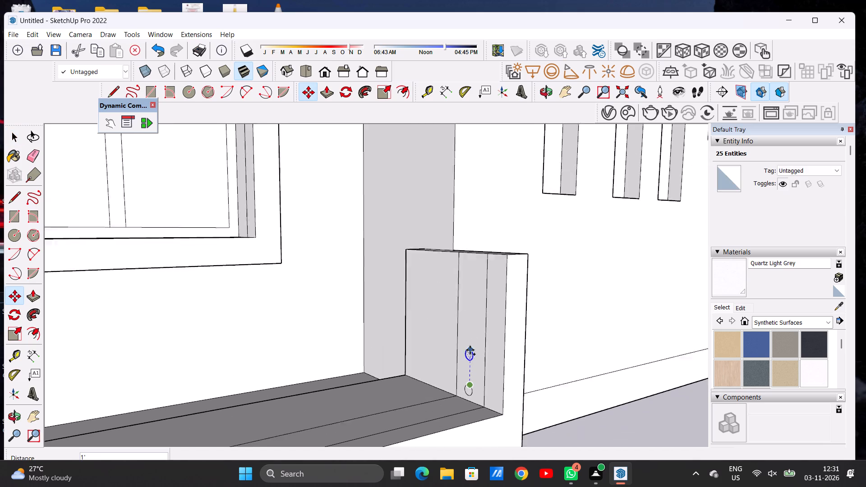
pyautogui.scroll(-2, 470, 350)
pyautogui.scroll(6, 467, 293)
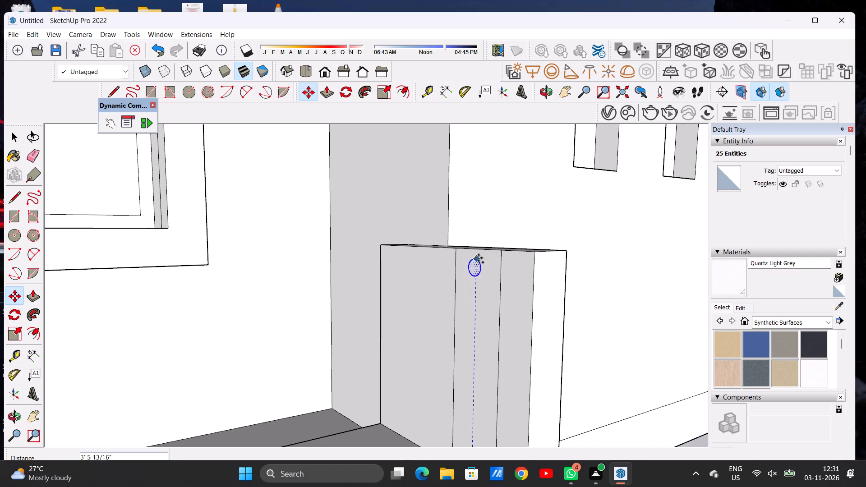
pyautogui.click(479, 256)
# Add four more copies of the circle between the top and bottom ones, forming a roughly evenly spaced vertical column of six.
pyautogui.click(479, 256)
pyautogui.moveTo(479, 256); pyautogui.dragTo(479, 260)
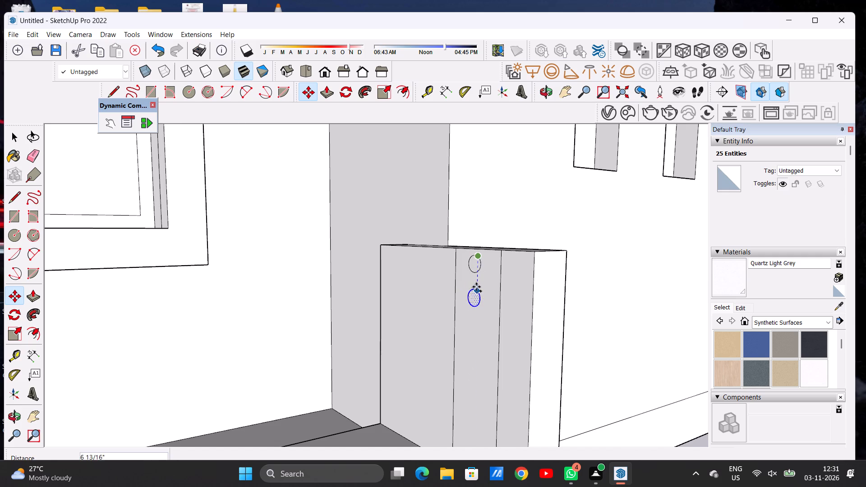
pyautogui.scroll(-7, 476, 287)
pyautogui.scroll(4, 476, 367)
pyautogui.scroll(-1, 476, 367)
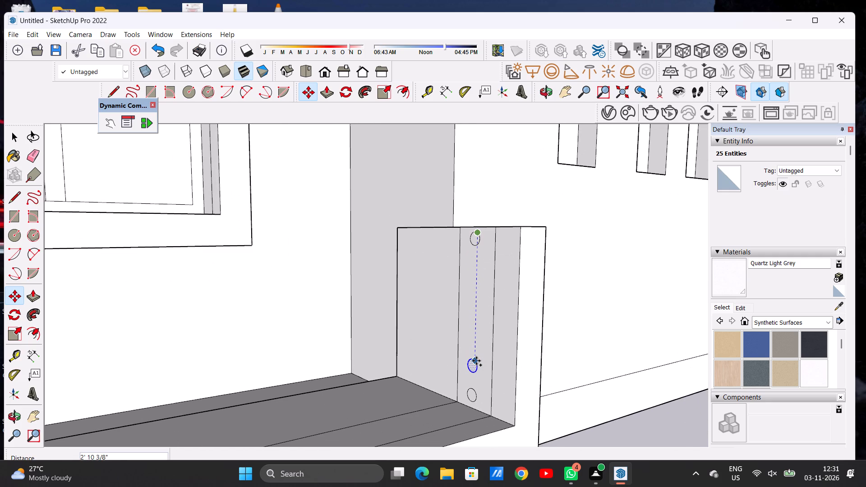
pyautogui.click(476, 361)
pyautogui.click(476, 361)
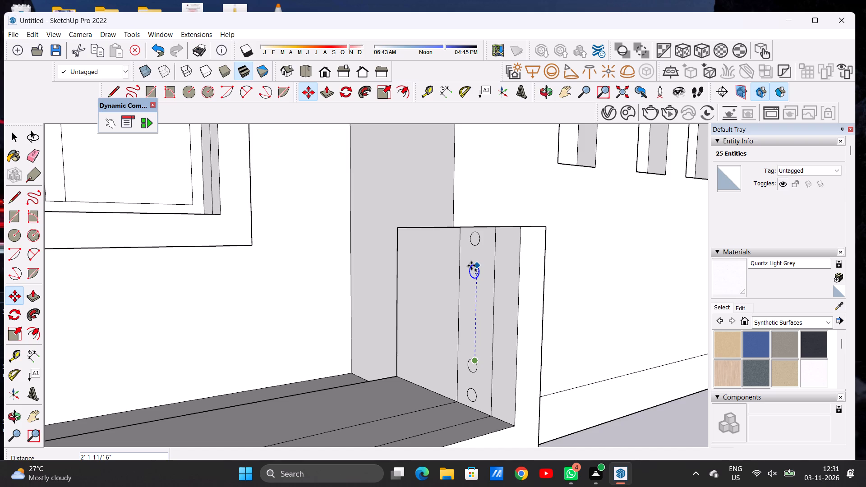
pyautogui.click(471, 266)
pyautogui.click(471, 266)
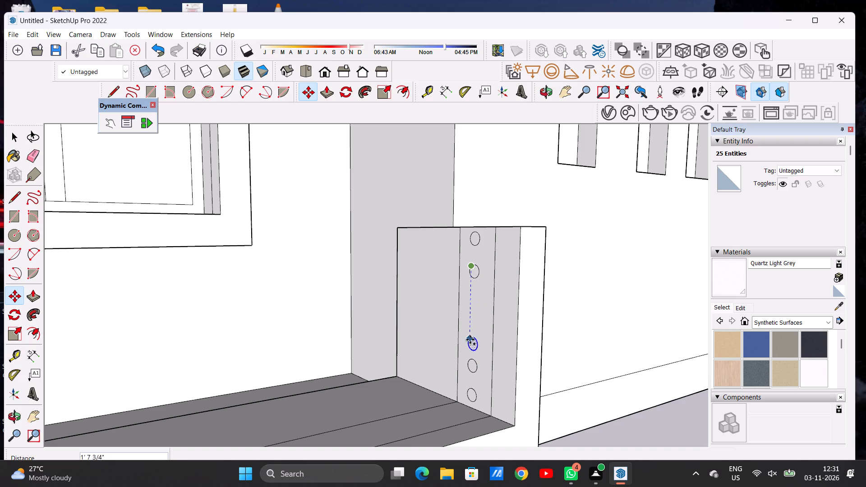
pyautogui.click(473, 331)
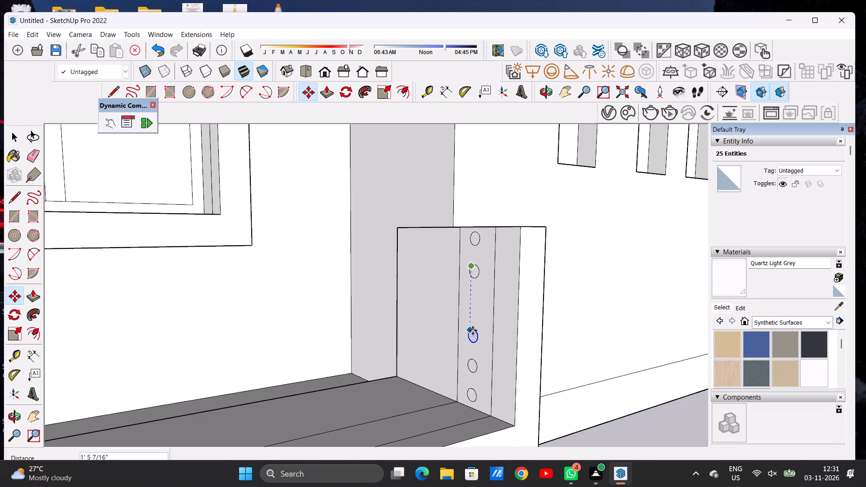
pyautogui.click(473, 331)
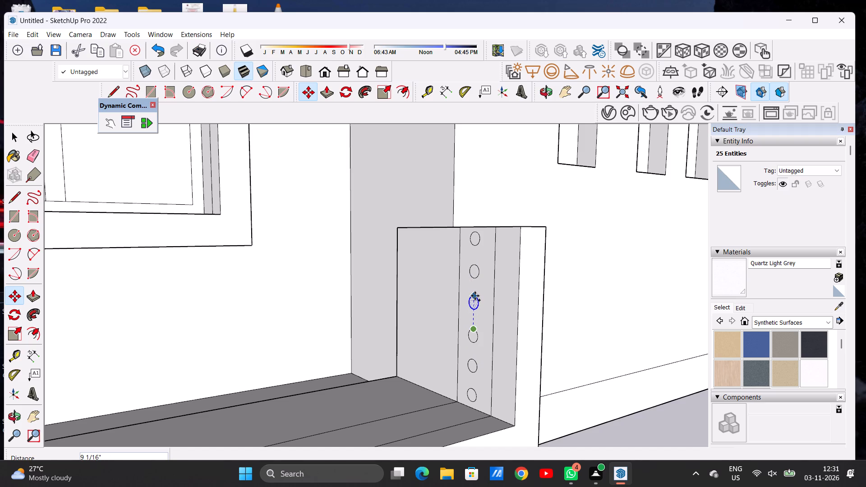
pyautogui.click(475, 296)
pyautogui.press('space')
pyautogui.scroll(-15, 469, 354)
pyautogui.click(519, 370)
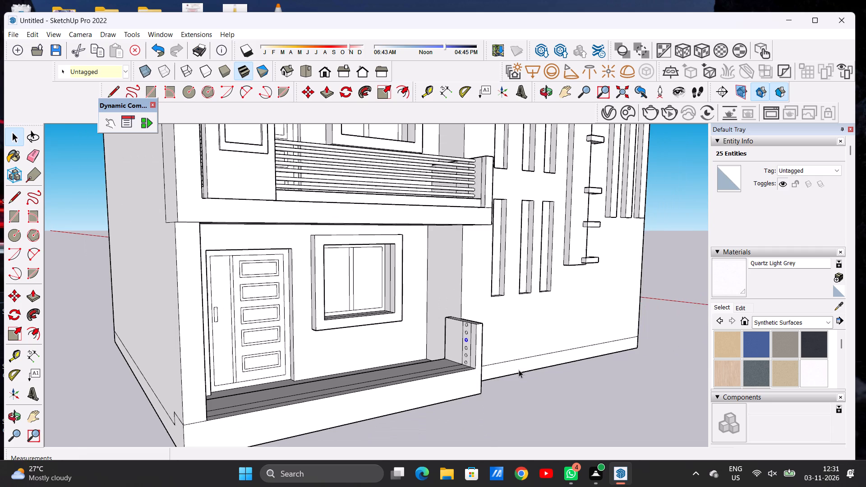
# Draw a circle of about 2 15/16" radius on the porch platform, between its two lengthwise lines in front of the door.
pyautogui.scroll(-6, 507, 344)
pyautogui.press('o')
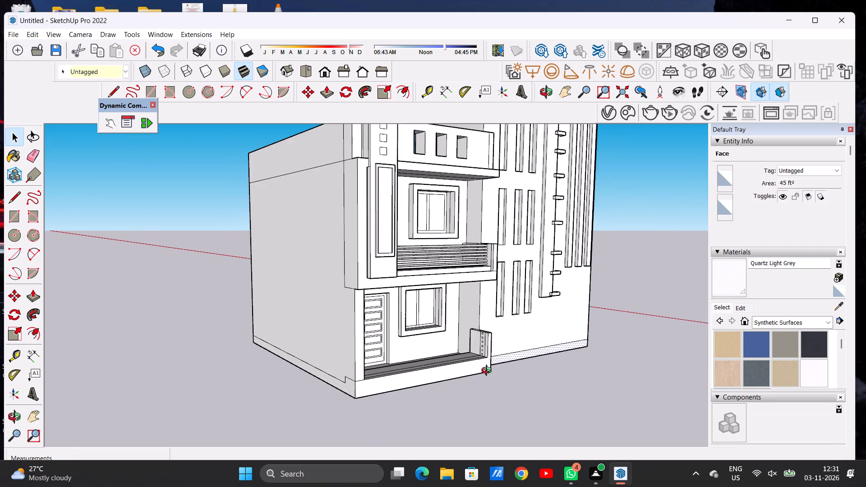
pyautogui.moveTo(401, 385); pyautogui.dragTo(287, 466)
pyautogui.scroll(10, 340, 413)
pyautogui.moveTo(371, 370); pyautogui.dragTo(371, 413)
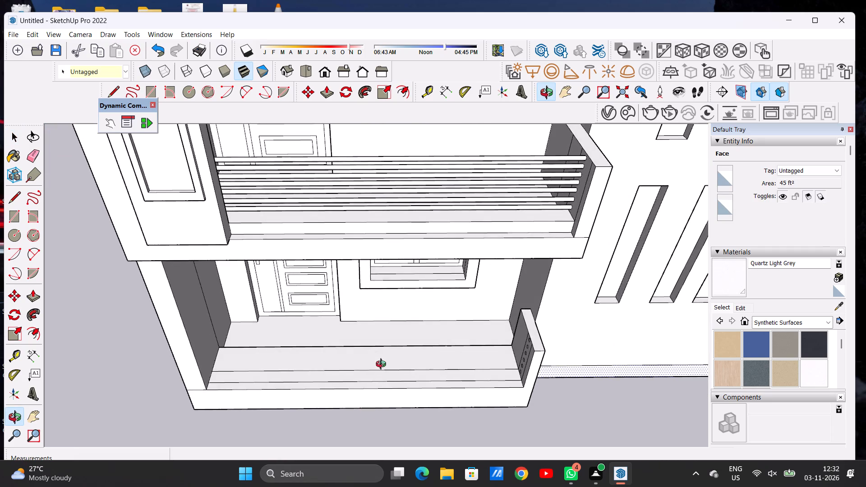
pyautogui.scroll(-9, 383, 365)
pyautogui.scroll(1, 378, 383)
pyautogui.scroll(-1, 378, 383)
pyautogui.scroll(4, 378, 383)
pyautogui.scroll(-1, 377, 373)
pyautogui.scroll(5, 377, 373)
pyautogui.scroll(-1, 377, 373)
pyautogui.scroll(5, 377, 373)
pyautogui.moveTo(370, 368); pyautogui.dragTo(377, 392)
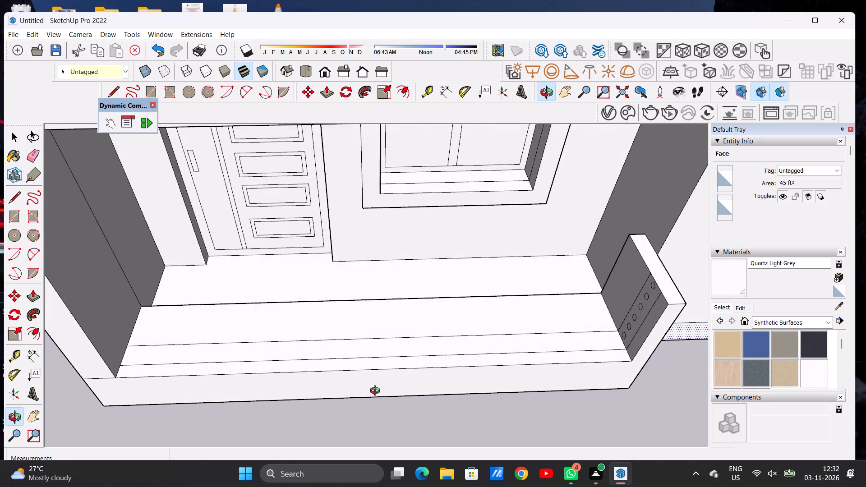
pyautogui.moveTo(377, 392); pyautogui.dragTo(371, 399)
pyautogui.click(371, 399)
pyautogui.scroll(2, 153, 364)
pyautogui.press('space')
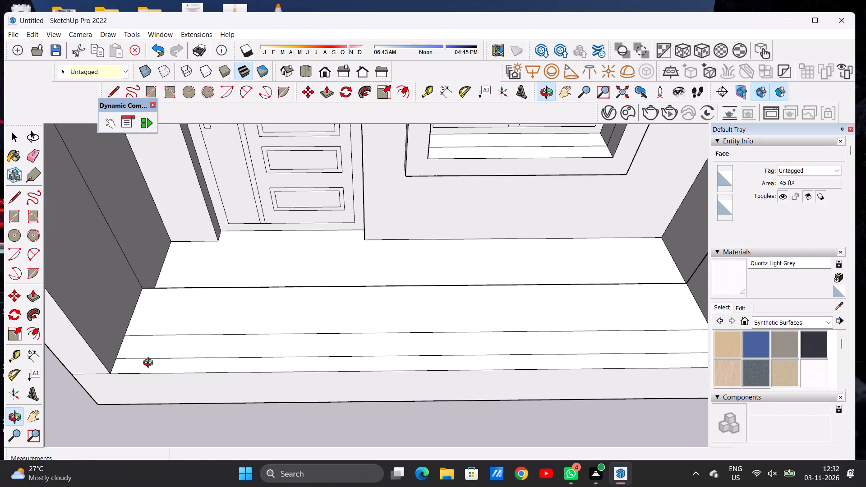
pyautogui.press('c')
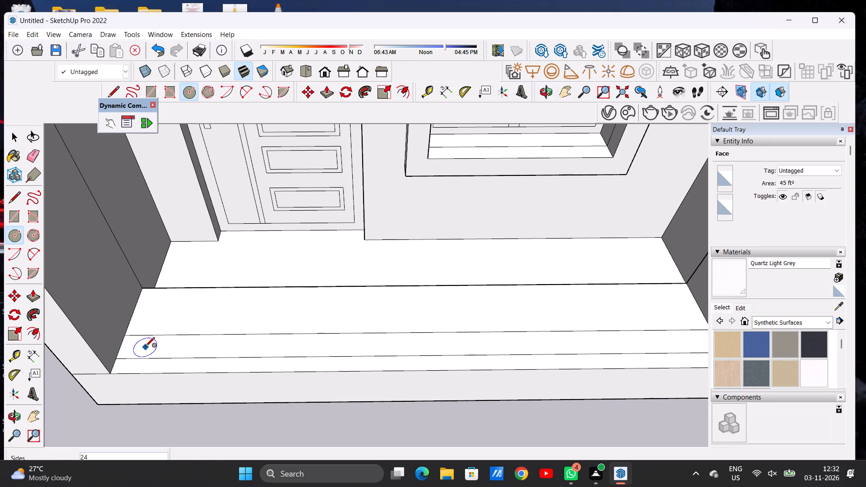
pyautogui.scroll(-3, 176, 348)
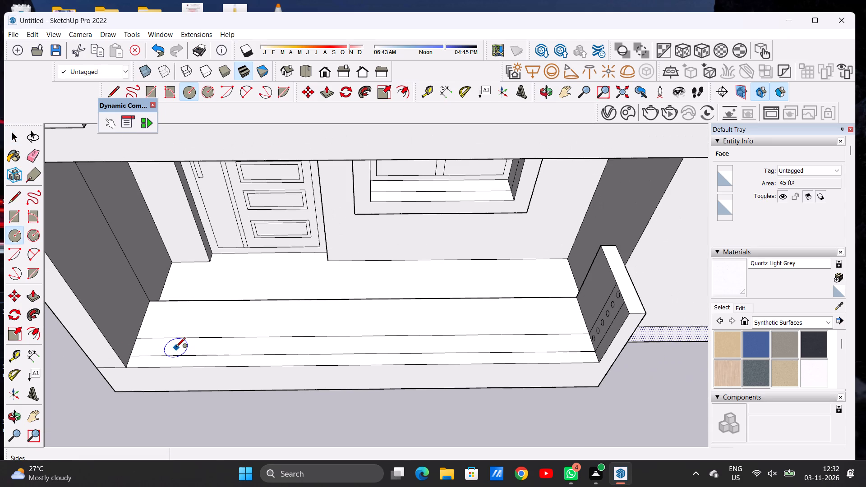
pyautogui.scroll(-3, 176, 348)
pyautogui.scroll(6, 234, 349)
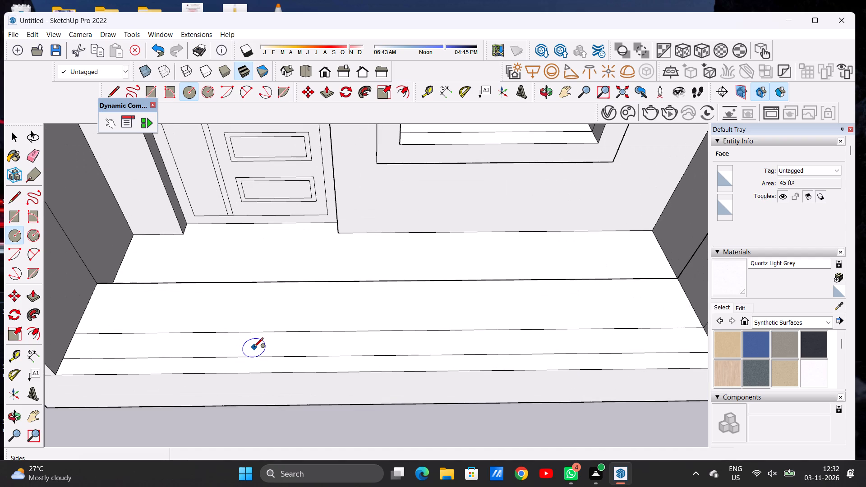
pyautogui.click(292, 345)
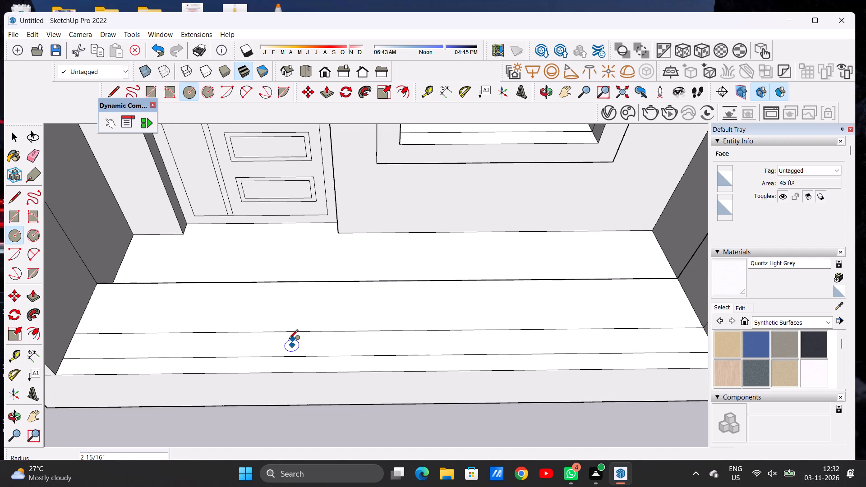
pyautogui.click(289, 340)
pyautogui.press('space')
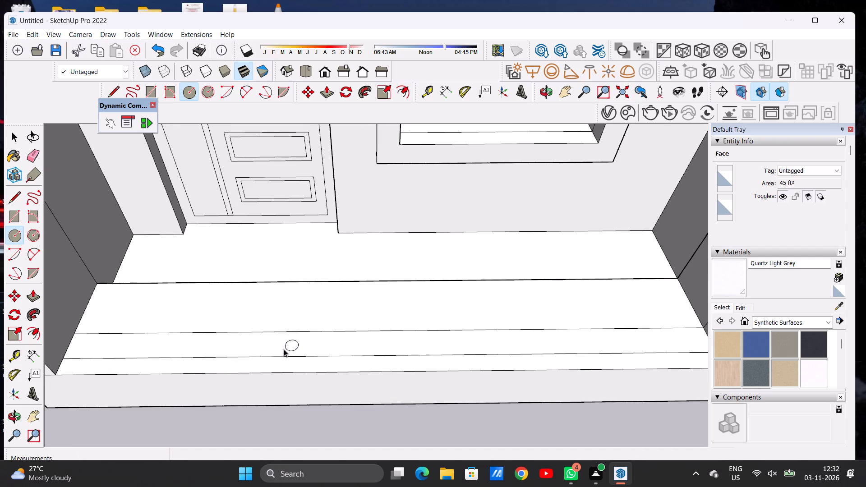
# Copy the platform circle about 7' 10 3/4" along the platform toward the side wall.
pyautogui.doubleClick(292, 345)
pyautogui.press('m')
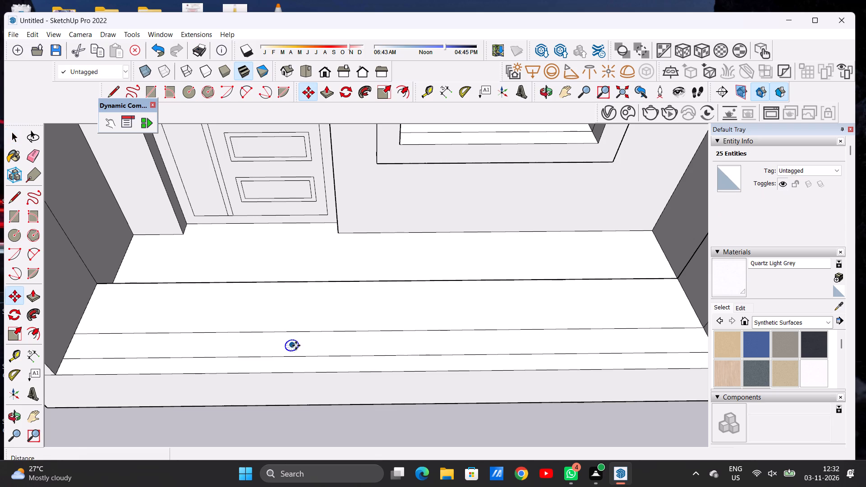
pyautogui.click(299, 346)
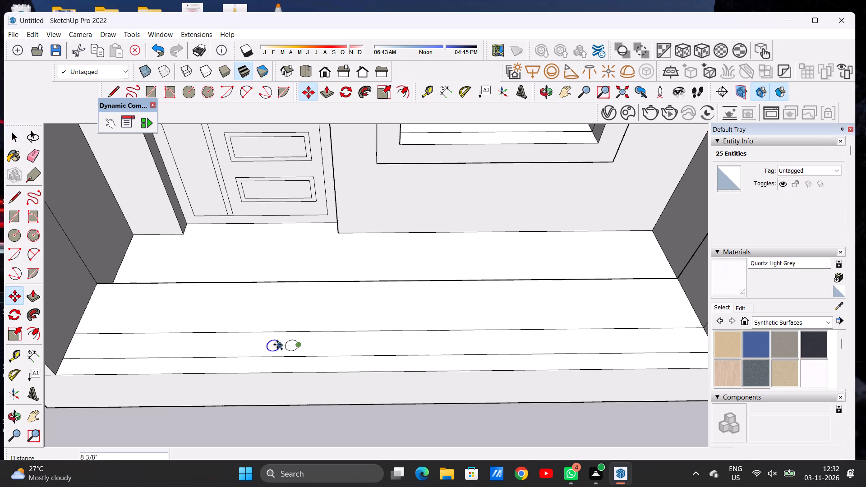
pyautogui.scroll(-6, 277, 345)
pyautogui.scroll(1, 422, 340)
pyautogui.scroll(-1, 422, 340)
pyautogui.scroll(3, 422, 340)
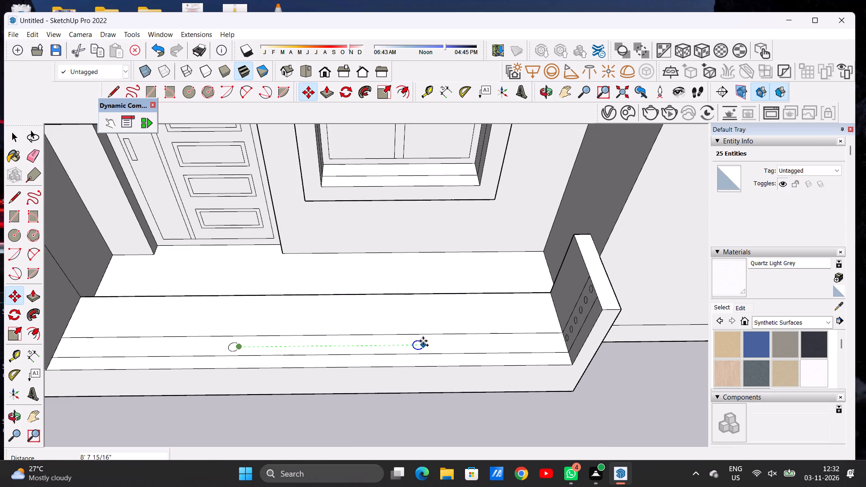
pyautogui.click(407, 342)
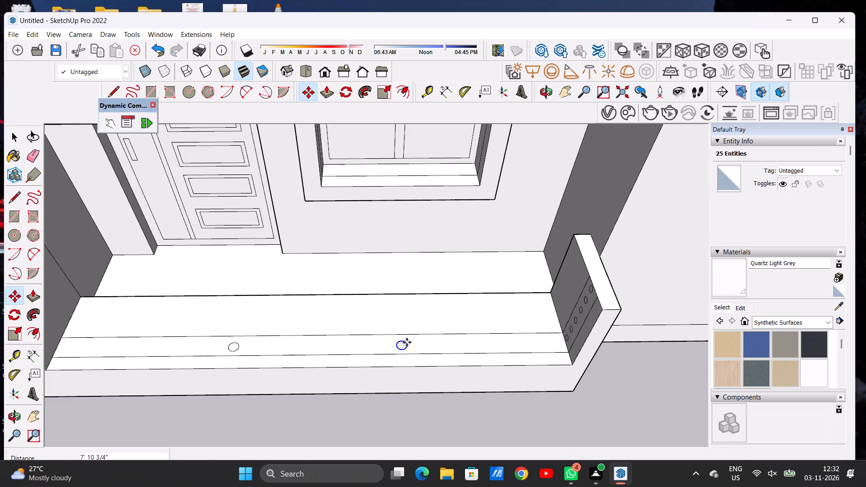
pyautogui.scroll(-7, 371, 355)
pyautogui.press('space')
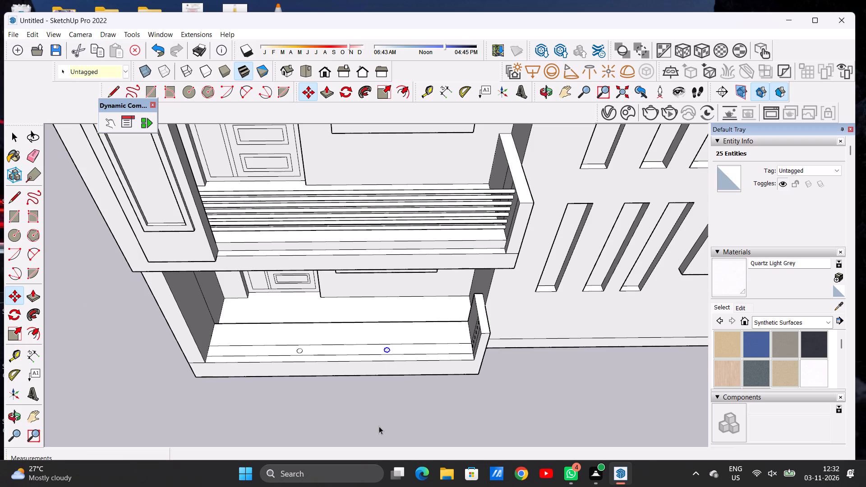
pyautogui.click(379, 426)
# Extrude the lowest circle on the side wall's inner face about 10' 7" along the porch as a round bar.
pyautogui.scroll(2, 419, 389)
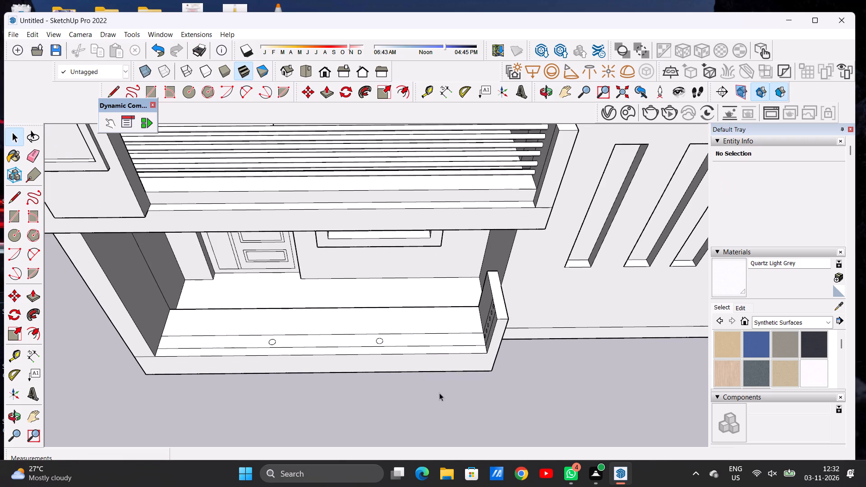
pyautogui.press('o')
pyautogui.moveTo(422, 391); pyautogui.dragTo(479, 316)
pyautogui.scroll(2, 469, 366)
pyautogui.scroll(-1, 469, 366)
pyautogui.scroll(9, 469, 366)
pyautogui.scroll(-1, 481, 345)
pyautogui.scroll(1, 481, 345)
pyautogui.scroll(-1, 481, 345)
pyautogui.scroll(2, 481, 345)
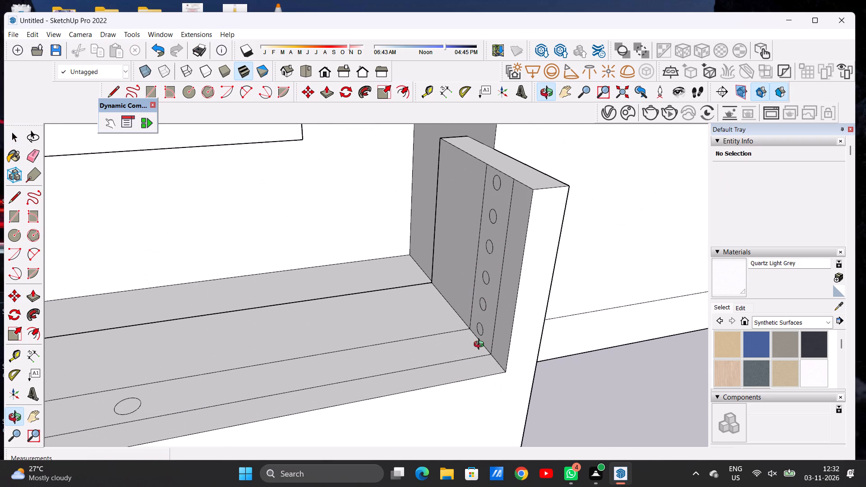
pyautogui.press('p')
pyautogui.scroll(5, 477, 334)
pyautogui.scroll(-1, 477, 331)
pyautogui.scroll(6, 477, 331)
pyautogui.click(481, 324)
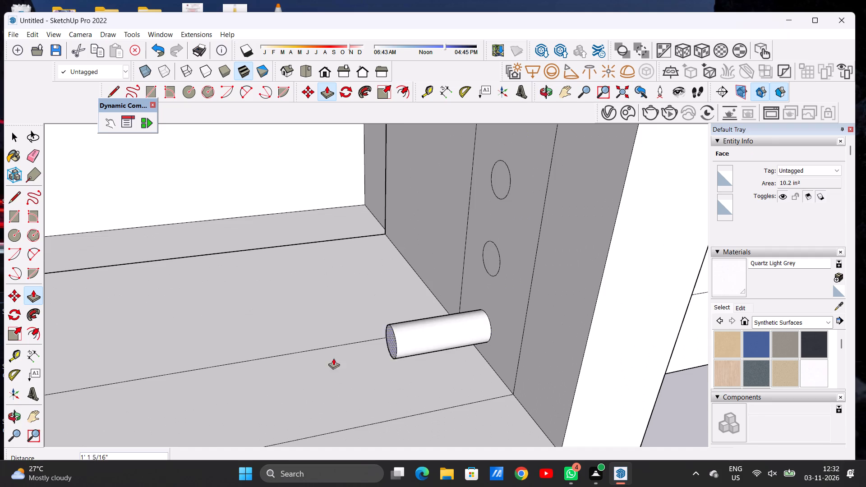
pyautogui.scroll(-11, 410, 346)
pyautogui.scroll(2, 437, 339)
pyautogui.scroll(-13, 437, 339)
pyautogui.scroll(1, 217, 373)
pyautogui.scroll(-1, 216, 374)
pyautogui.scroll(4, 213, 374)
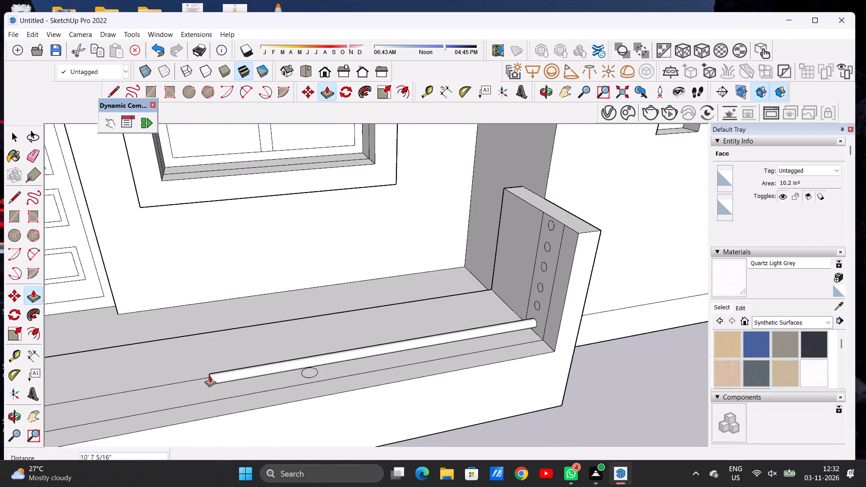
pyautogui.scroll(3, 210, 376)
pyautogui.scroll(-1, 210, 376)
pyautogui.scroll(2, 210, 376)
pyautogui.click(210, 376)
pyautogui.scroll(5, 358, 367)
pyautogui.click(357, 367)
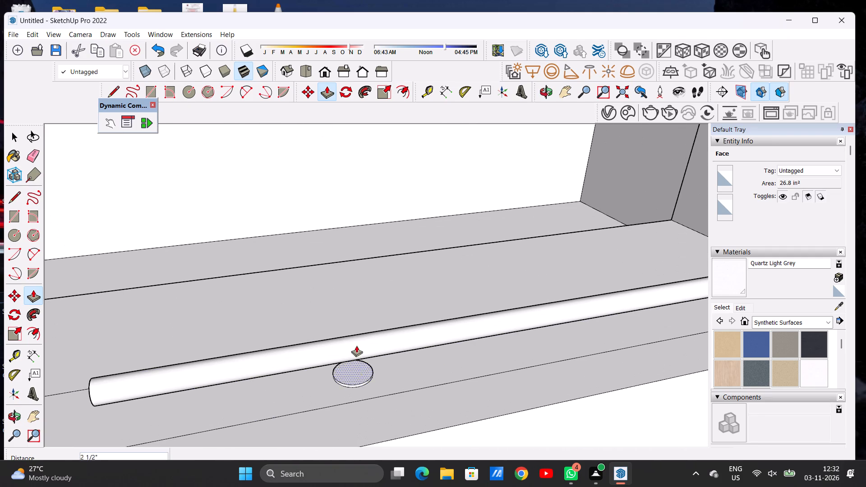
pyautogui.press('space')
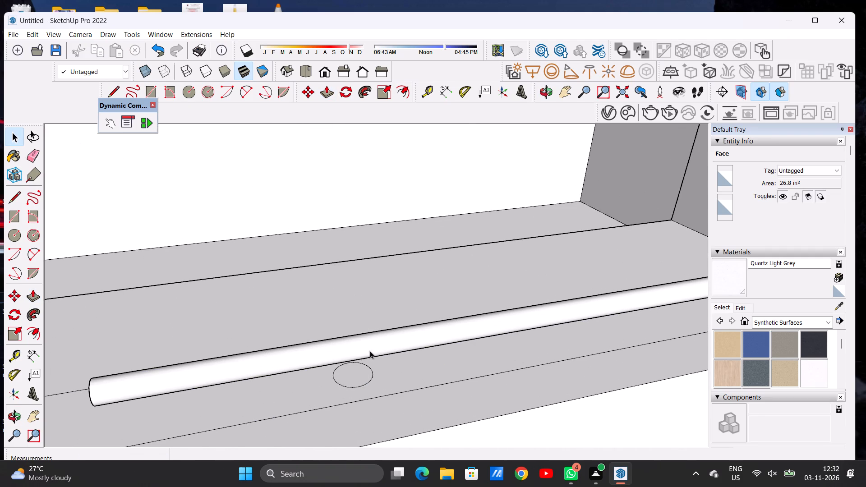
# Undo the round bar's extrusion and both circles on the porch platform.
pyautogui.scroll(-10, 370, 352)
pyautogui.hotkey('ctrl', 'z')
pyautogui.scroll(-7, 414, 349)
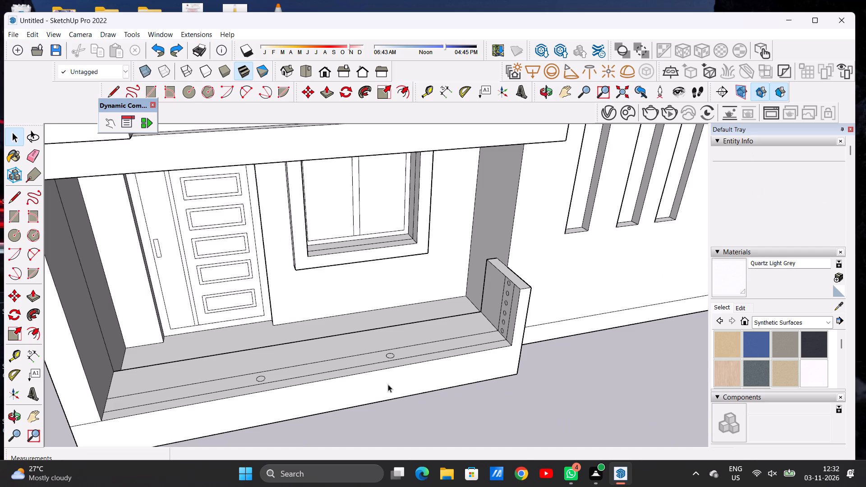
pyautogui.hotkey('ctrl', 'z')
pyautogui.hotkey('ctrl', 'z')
# Draw a circle of about 2 5/16" radius between the platform's two lengthwise lines, in front of the door near the pillar.
pyautogui.press('o')
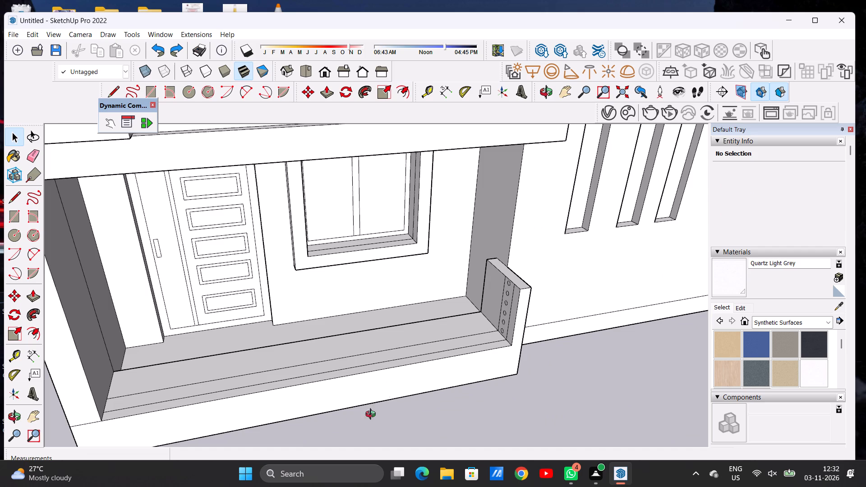
pyautogui.moveTo(333, 423); pyautogui.dragTo(257, 417)
pyautogui.scroll(-7, 465, 394)
pyautogui.moveTo(366, 381); pyautogui.dragTo(375, 438)
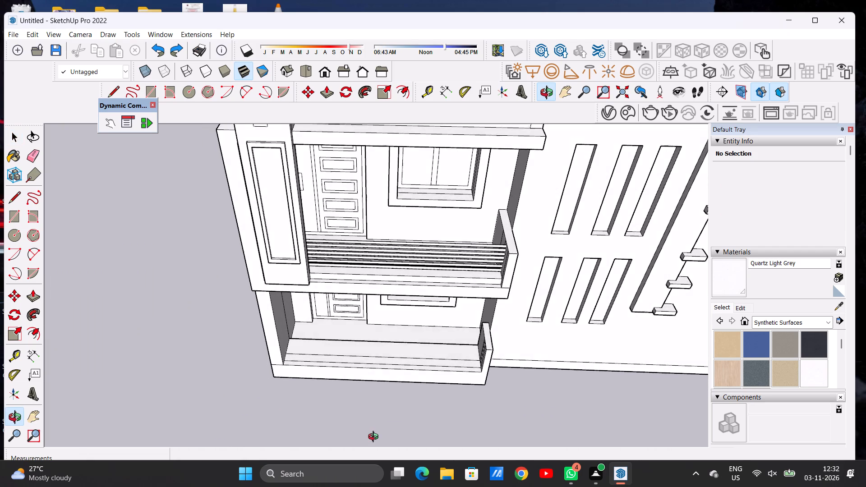
pyautogui.moveTo(375, 438); pyautogui.dragTo(376, 439)
pyautogui.scroll(11, 323, 356)
pyautogui.moveTo(324, 368); pyautogui.dragTo(324, 395)
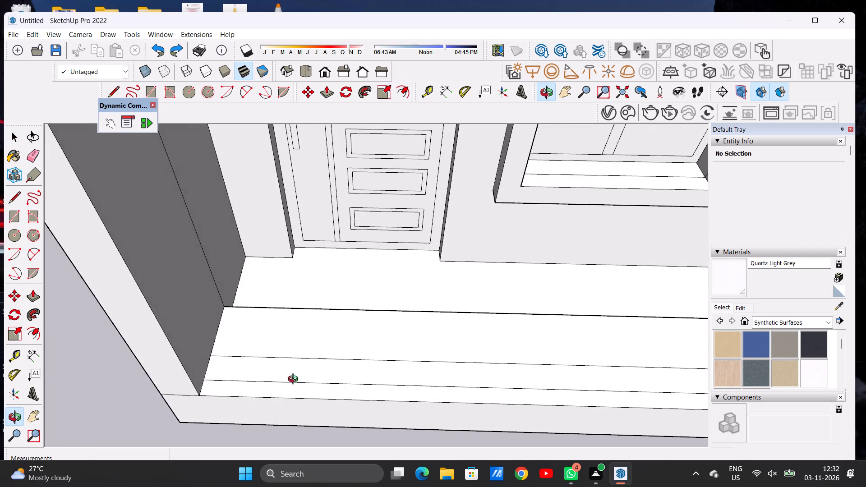
pyautogui.scroll(-6, 290, 377)
pyautogui.scroll(4, 319, 382)
pyautogui.press('c')
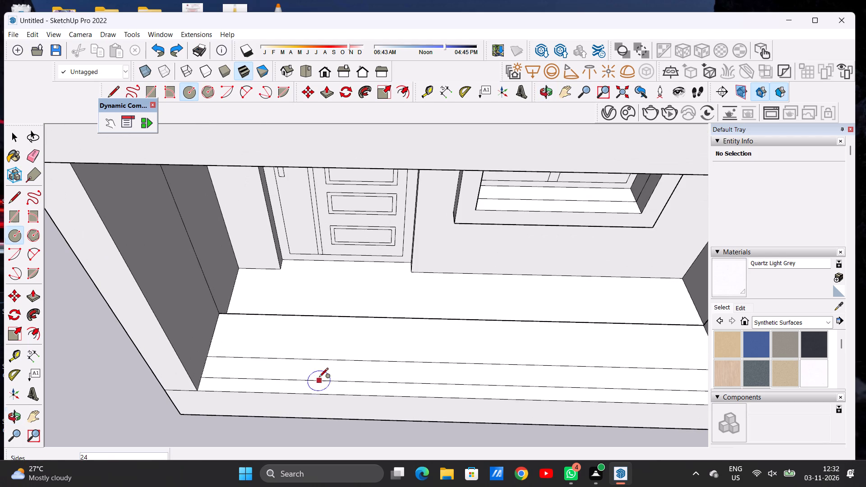
pyautogui.scroll(4, 321, 372)
pyautogui.scroll(-1, 321, 372)
pyautogui.scroll(1, 321, 372)
pyautogui.click(323, 371)
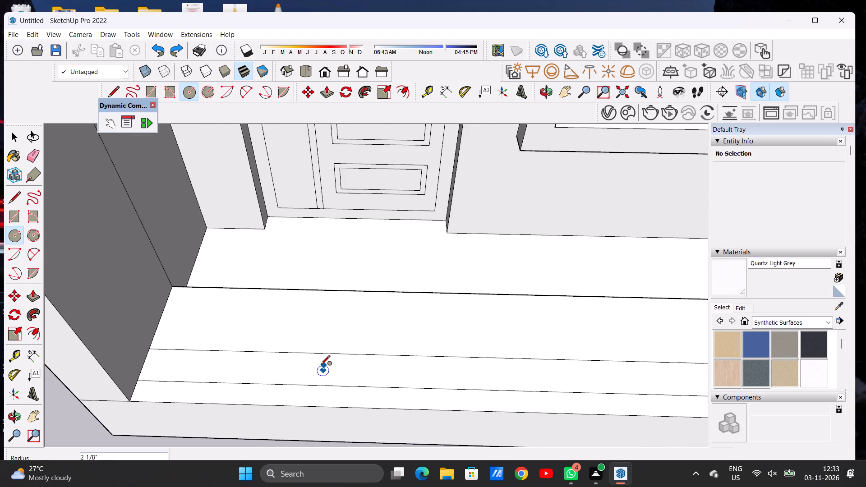
pyautogui.click(321, 365)
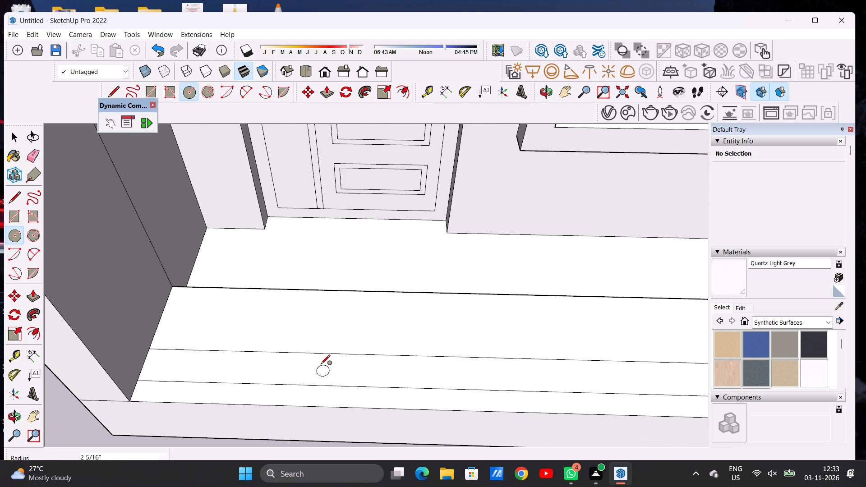
pyautogui.press('space')
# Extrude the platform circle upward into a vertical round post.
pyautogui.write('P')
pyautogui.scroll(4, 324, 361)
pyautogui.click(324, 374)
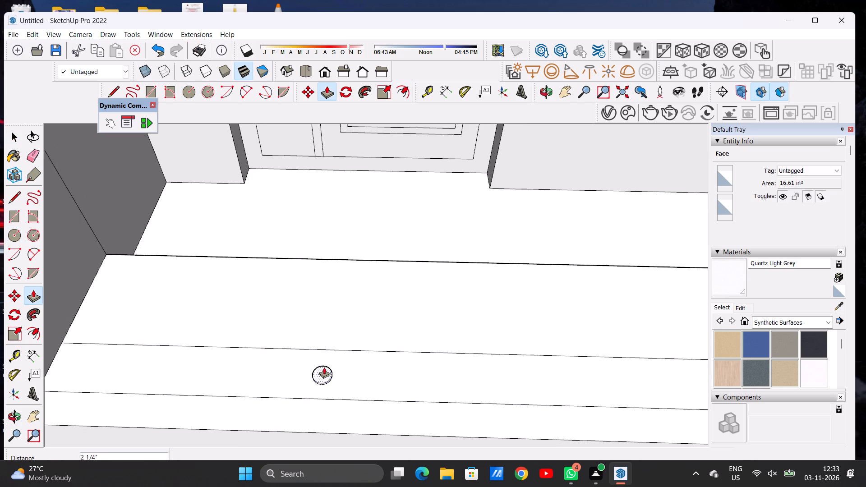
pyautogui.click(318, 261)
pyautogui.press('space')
# Examine the post's height and position against the porch, door and side wall from several angles.
pyautogui.press('o')
pyautogui.moveTo(332, 369); pyautogui.dragTo(331, 319)
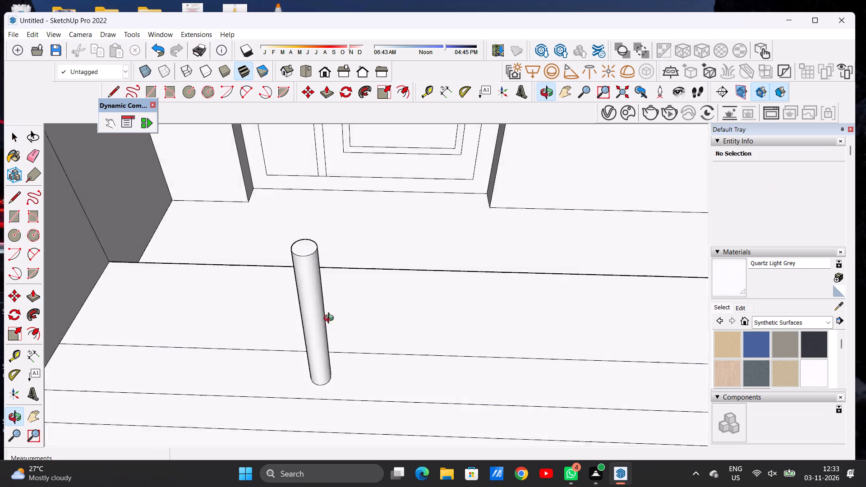
pyautogui.moveTo(331, 319); pyautogui.dragTo(331, 267)
pyautogui.scroll(-6, 332, 322)
pyautogui.scroll(1, 332, 336)
pyautogui.scroll(-4, 332, 336)
pyautogui.scroll(1, 322, 351)
pyautogui.scroll(-4, 325, 351)
pyautogui.moveTo(338, 355); pyautogui.dragTo(334, 292)
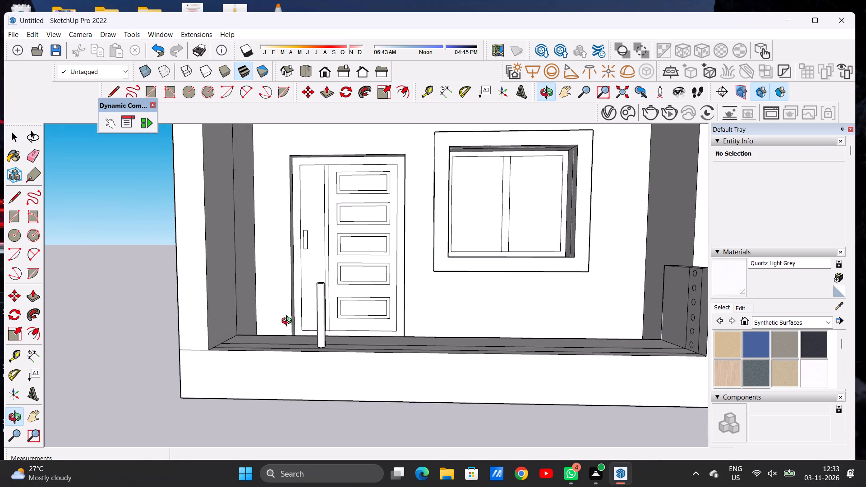
pyautogui.scroll(-7, 286, 324)
pyautogui.scroll(7, 308, 331)
pyautogui.moveTo(312, 331); pyautogui.dragTo(321, 395)
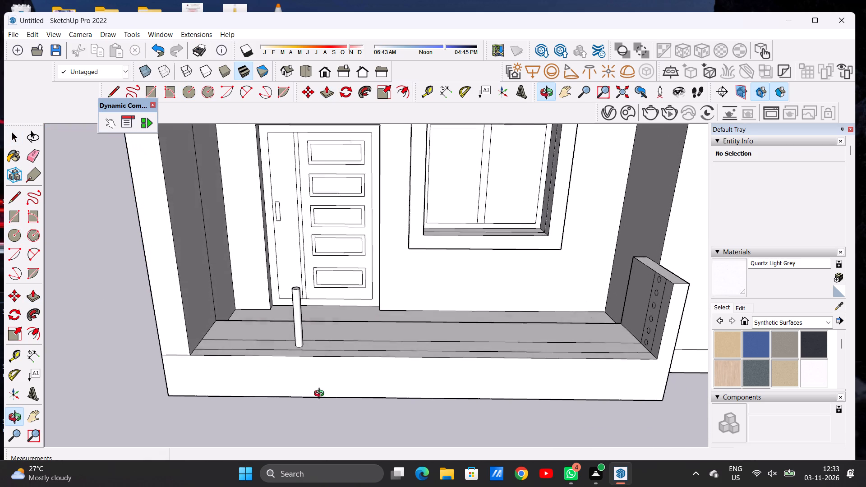
pyautogui.moveTo(321, 395); pyautogui.dragTo(321, 396)
pyautogui.moveTo(302, 315); pyautogui.dragTo(295, 391)
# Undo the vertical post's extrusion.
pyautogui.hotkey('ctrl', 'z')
# Copy the platform circle about 6' 7 9/16" lengthwise from the pillar side toward the short side wall.
pyautogui.moveTo(354, 343); pyautogui.dragTo(356, 363)
pyautogui.scroll(2, 319, 352)
pyautogui.scroll(-1, 319, 352)
pyautogui.scroll(3, 319, 352)
pyautogui.scroll(-1, 319, 352)
pyautogui.scroll(3, 311, 344)
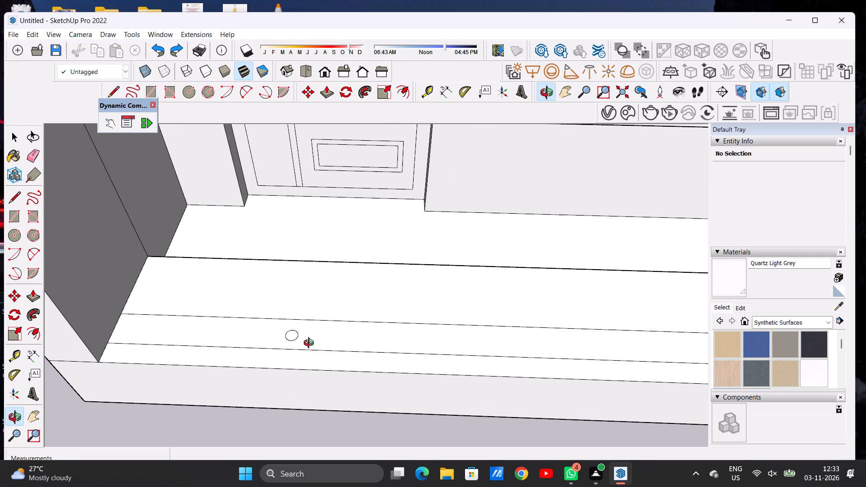
pyautogui.press('space')
pyautogui.doubleClick(291, 338)
pyautogui.press('m')
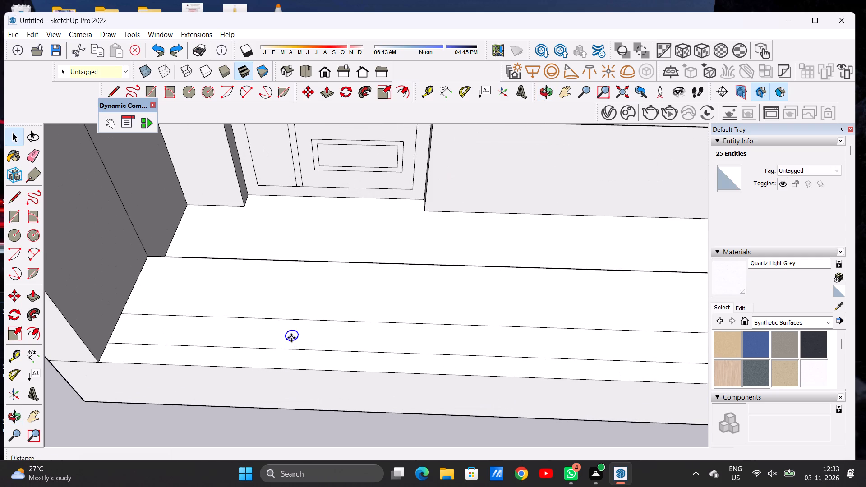
pyautogui.click(300, 336)
pyautogui.scroll(-8, 294, 336)
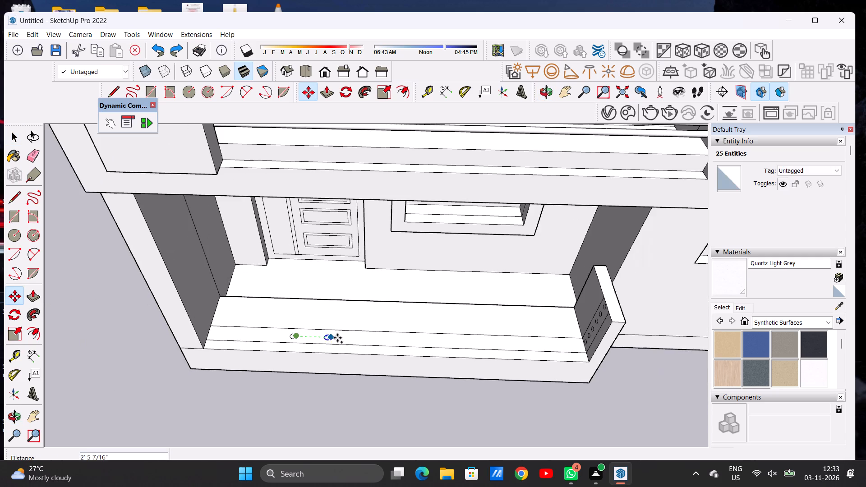
pyautogui.scroll(4, 409, 338)
pyautogui.click(395, 339)
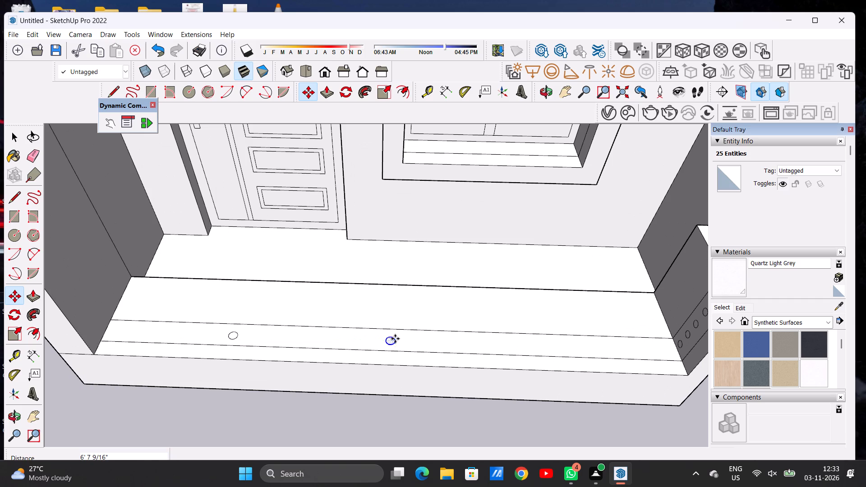
# Copy the middle platform circle about 6' 10 1/4" farther along the strip, toward the short side wall.
pyautogui.click(395, 342)
pyautogui.scroll(-5, 440, 342)
pyautogui.scroll(2, 517, 337)
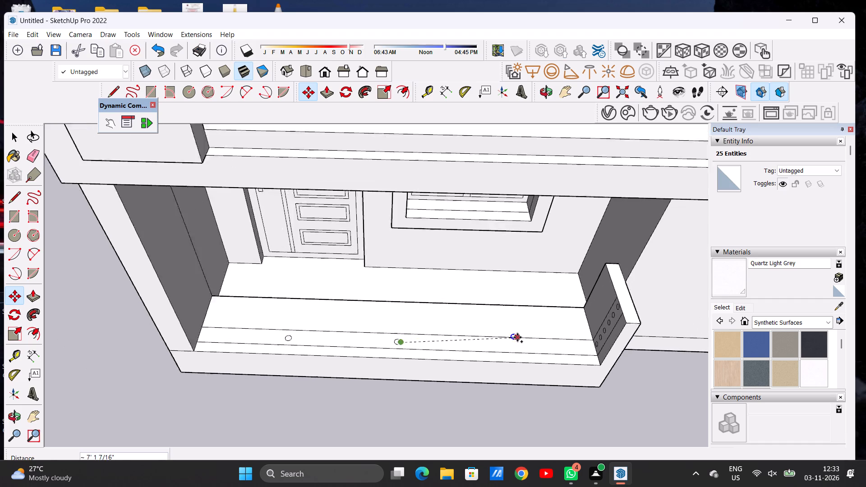
pyautogui.scroll(3, 517, 337)
pyautogui.click(514, 352)
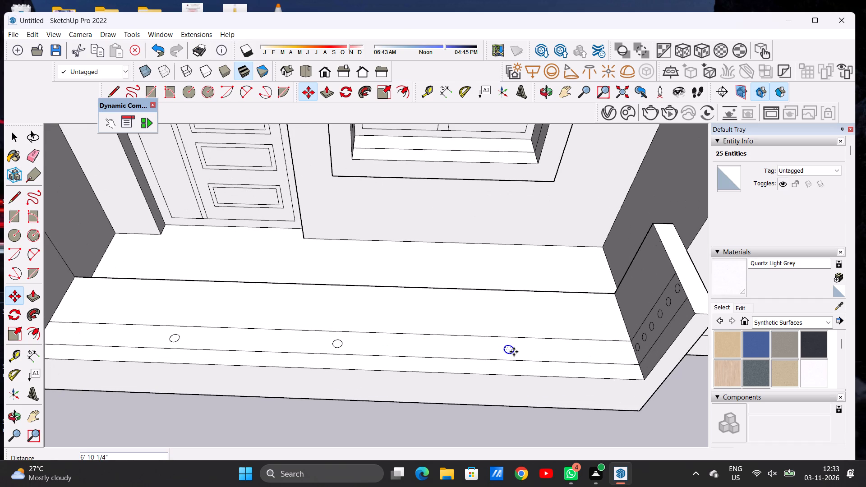
pyautogui.press('space')
pyautogui.click(454, 427)
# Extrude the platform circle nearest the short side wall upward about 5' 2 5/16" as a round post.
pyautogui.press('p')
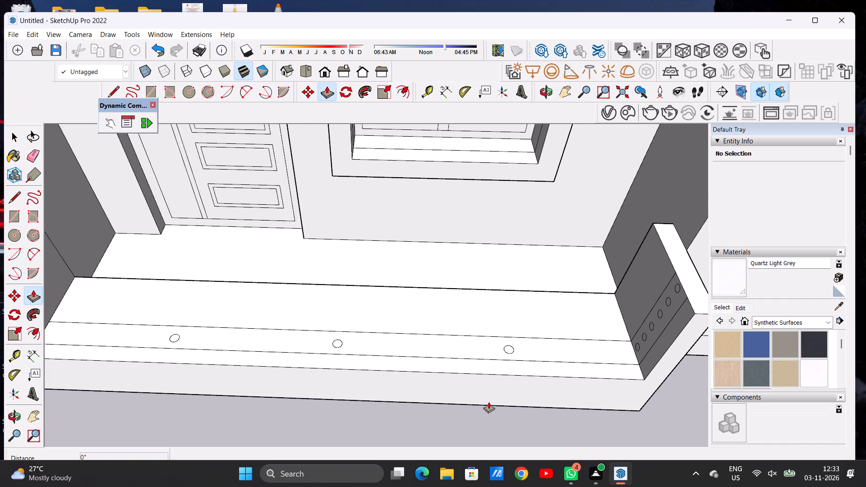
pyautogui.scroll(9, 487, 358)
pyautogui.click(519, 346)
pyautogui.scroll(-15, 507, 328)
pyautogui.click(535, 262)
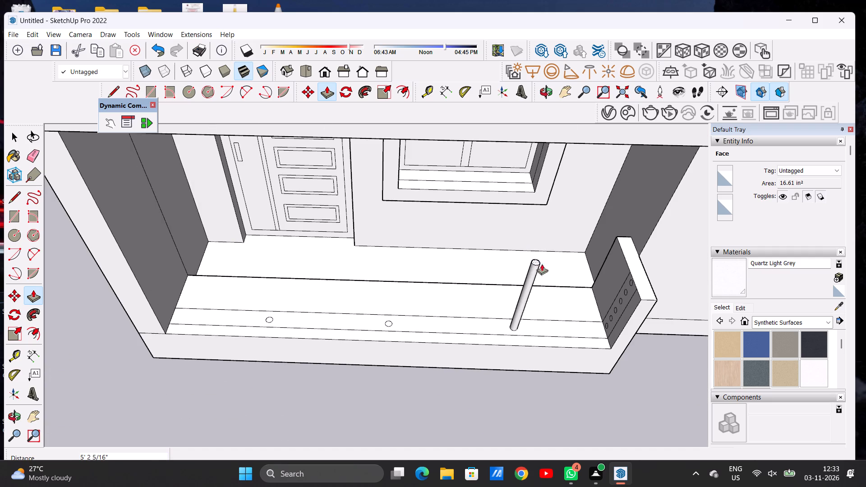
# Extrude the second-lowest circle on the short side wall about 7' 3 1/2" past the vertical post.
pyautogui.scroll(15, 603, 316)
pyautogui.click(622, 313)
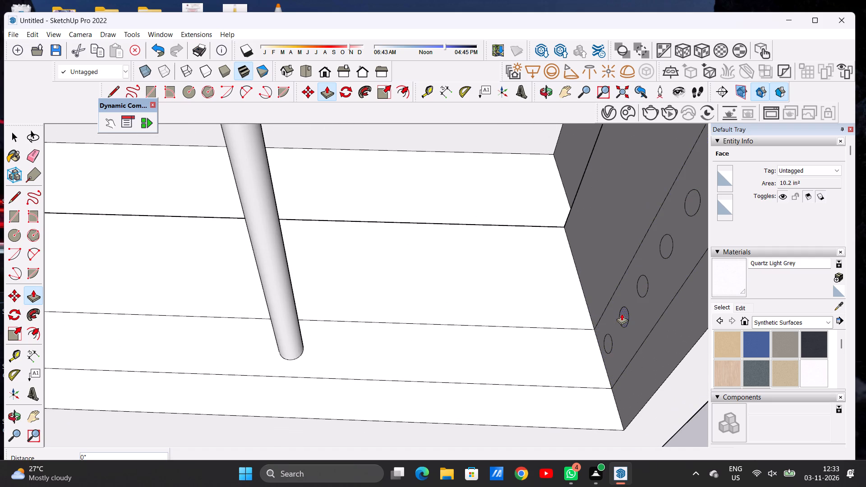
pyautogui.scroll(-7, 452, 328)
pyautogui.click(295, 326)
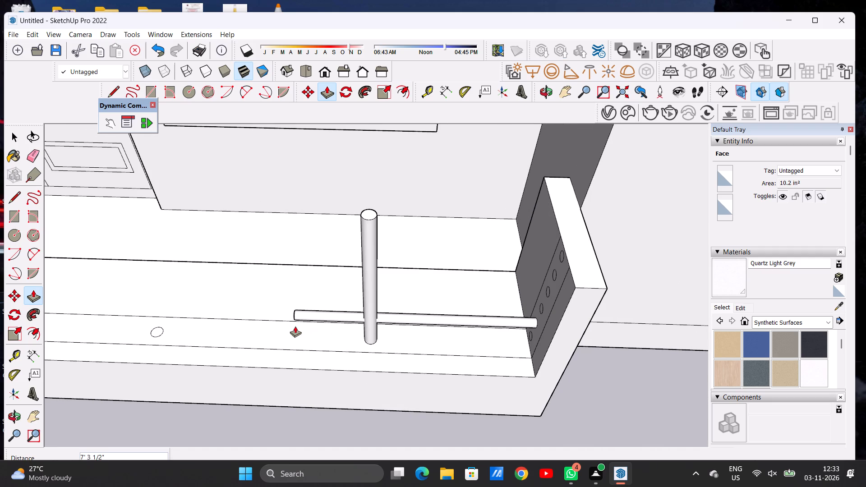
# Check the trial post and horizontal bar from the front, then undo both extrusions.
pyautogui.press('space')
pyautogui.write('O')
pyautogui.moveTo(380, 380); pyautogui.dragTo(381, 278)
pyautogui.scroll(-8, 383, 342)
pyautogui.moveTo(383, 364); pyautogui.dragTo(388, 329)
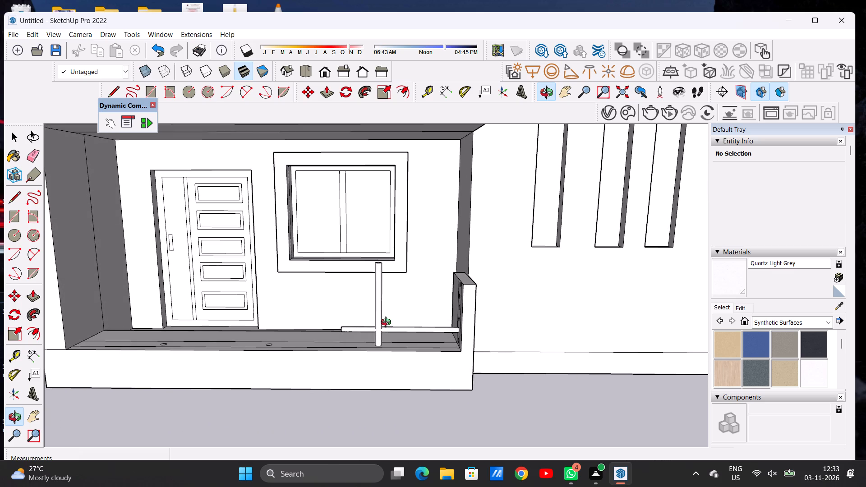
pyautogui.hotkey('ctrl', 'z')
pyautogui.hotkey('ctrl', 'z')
# Extrude the lowest circle on the short side wall about 23' 11 1/4" across the porch to the pillar.
pyautogui.scroll(-6, 411, 361)
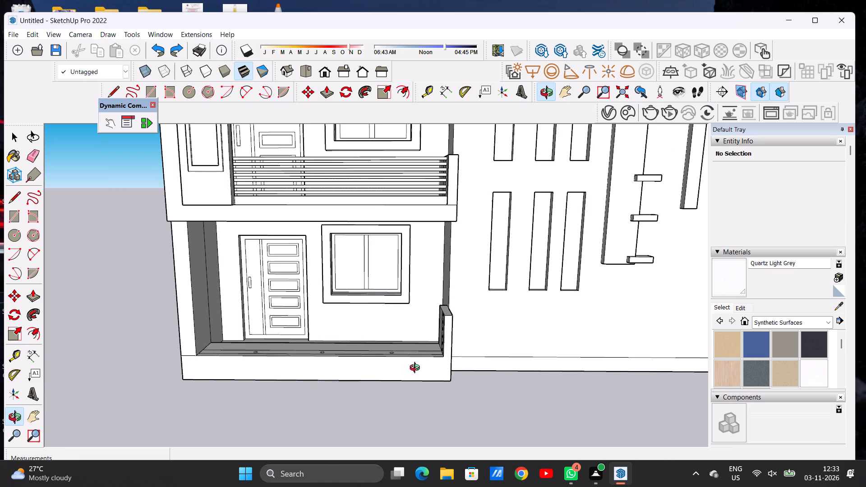
pyautogui.moveTo(415, 364); pyautogui.dragTo(482, 402)
pyautogui.scroll(4, 445, 350)
pyautogui.scroll(-2, 445, 350)
pyautogui.scroll(6, 445, 350)
pyautogui.scroll(-1, 445, 350)
pyautogui.scroll(5, 445, 350)
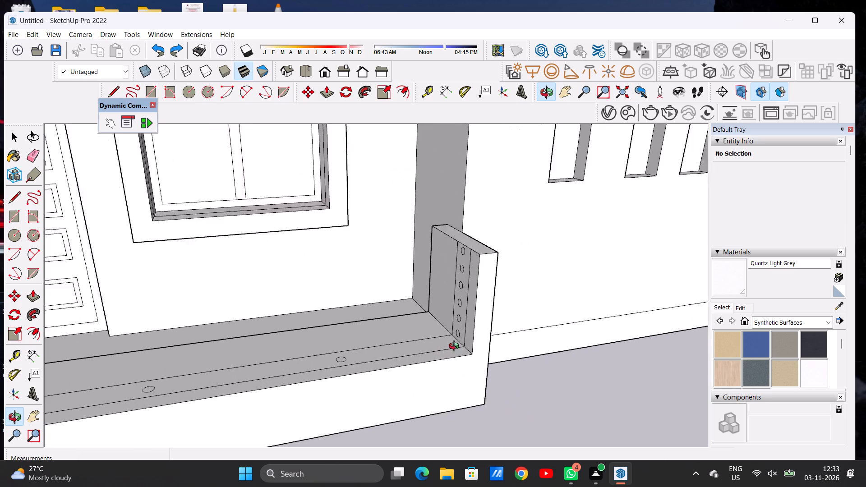
pyautogui.scroll(9, 456, 347)
pyautogui.press('p')
pyautogui.scroll(7, 449, 316)
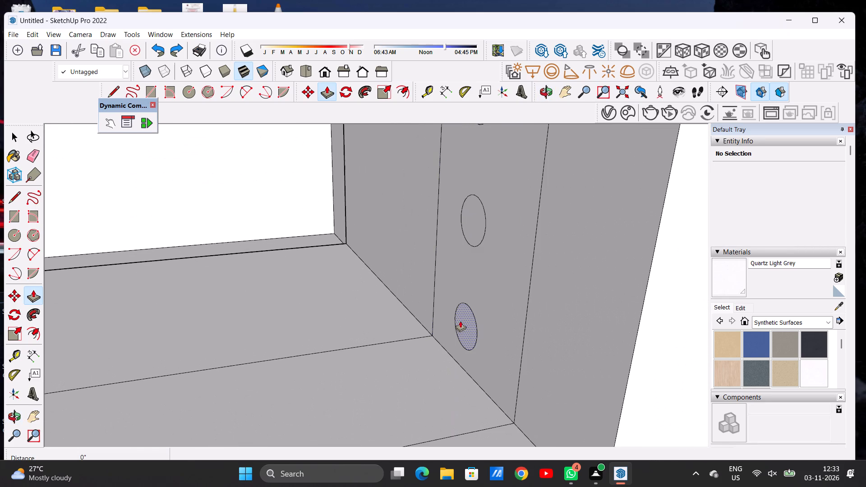
pyautogui.click(461, 322)
pyautogui.scroll(-10, 404, 351)
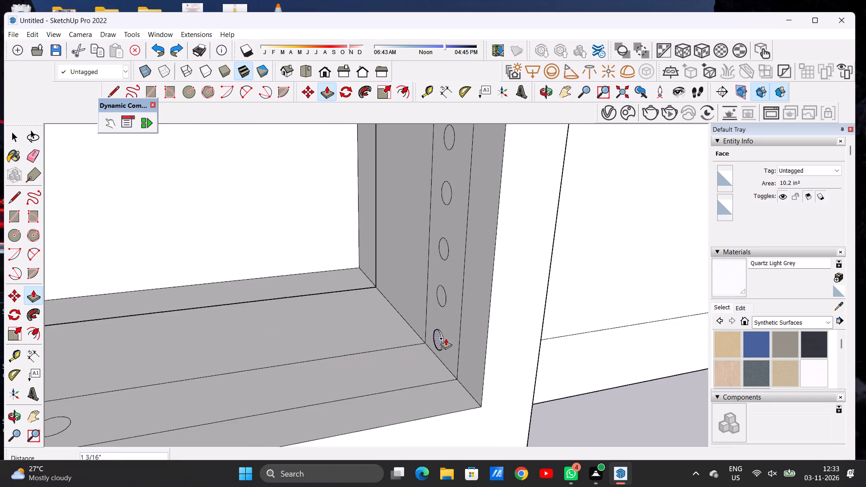
pyautogui.scroll(-20, 446, 338)
pyautogui.scroll(-4, 446, 338)
pyautogui.scroll(10, 144, 379)
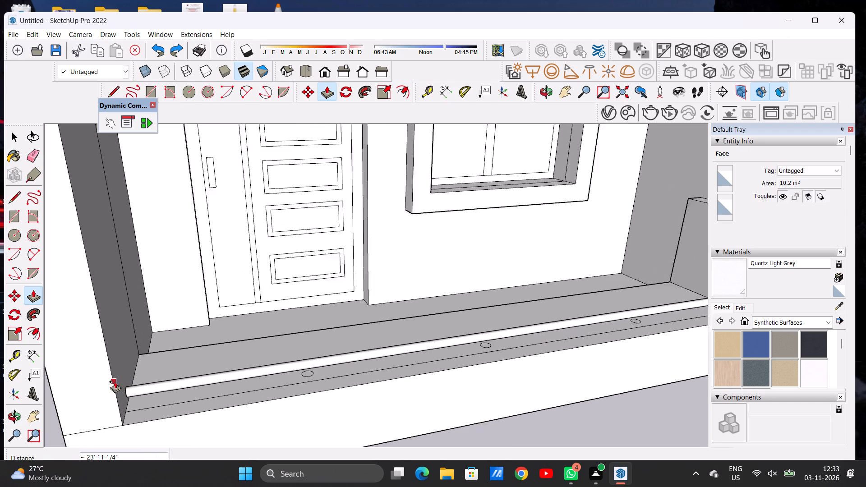
pyautogui.scroll(2, 115, 381)
pyautogui.click(120, 372)
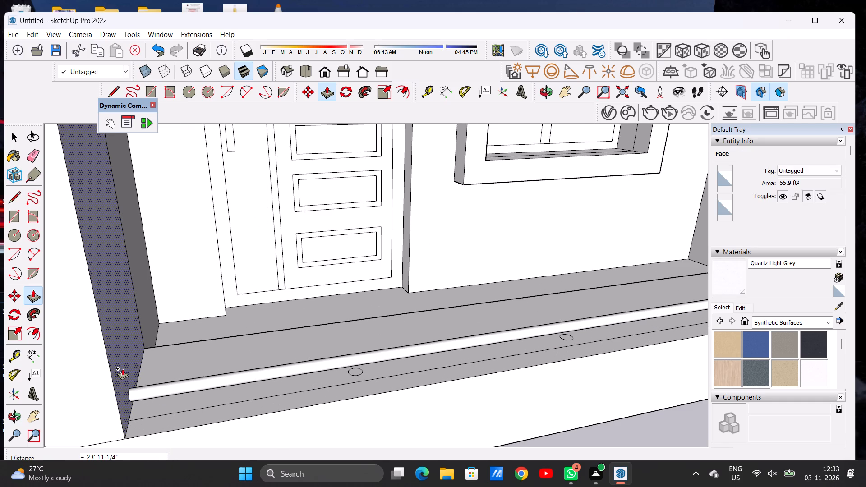
# Extrude the second-lowest side-wall circle about 23' 11 1/4" to the pillar as another horizontal bar.
pyautogui.scroll(-5, 180, 361)
pyautogui.scroll(1, 266, 346)
pyautogui.scroll(-4, 281, 345)
pyautogui.scroll(3, 577, 308)
pyautogui.scroll(-1, 577, 307)
pyautogui.scroll(11, 574, 305)
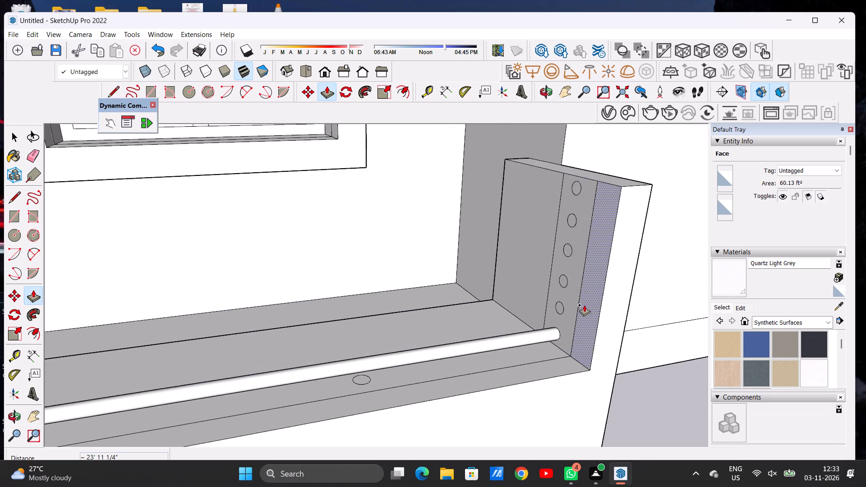
pyautogui.scroll(10, 584, 305)
pyautogui.click(550, 306)
pyautogui.scroll(-20, 477, 326)
pyautogui.scroll(-9, 477, 326)
pyautogui.scroll(-4, 357, 333)
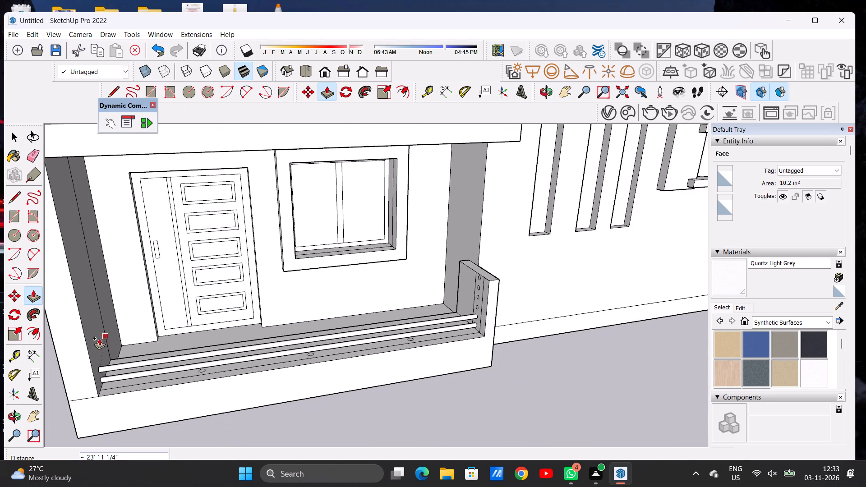
pyautogui.scroll(8, 98, 339)
pyautogui.scroll(-1, 99, 356)
pyautogui.scroll(2, 99, 356)
pyautogui.click(92, 352)
# Extrude the third circle from the bottom of the side wall about 23' 11 1/4" to the pillar.
pyautogui.scroll(-11, 146, 371)
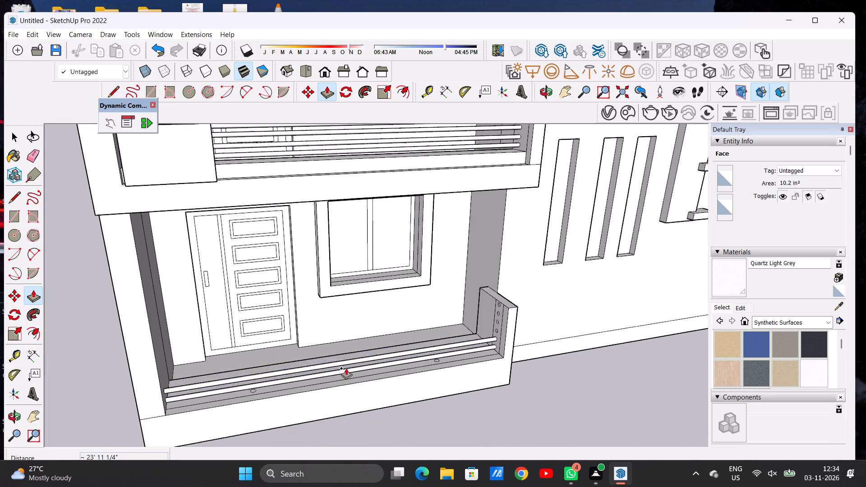
pyautogui.scroll(7, 521, 306)
pyautogui.scroll(6, 432, 362)
pyautogui.scroll(-1, 433, 363)
pyautogui.scroll(8, 433, 363)
pyautogui.scroll(-1, 457, 352)
pyautogui.scroll(7, 457, 352)
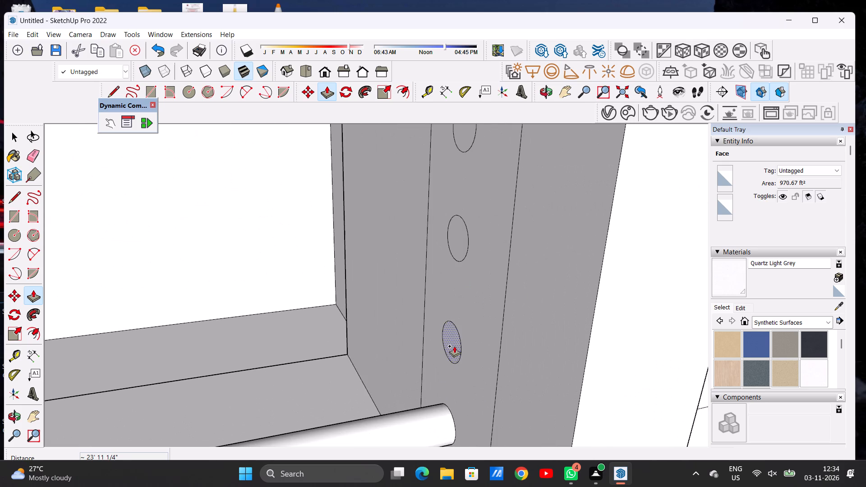
pyautogui.click(454, 346)
pyautogui.scroll(-20, 456, 353)
pyautogui.scroll(-7, 456, 353)
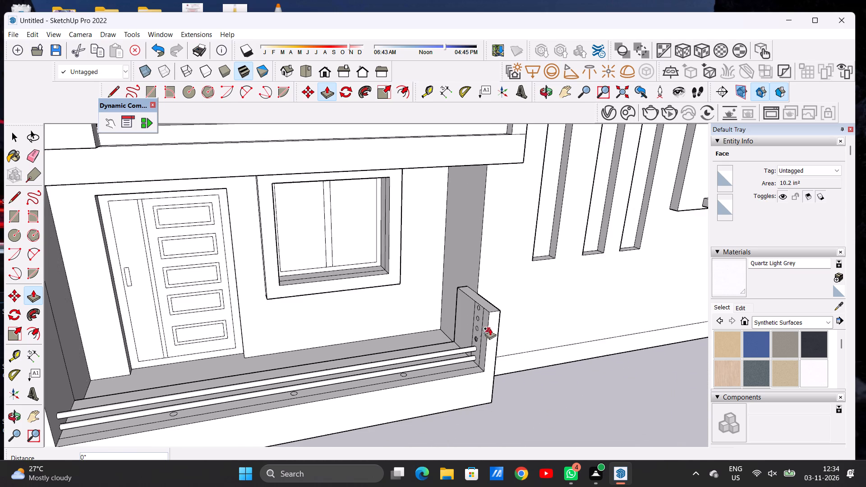
pyautogui.scroll(-4, 490, 328)
pyautogui.scroll(11, 194, 366)
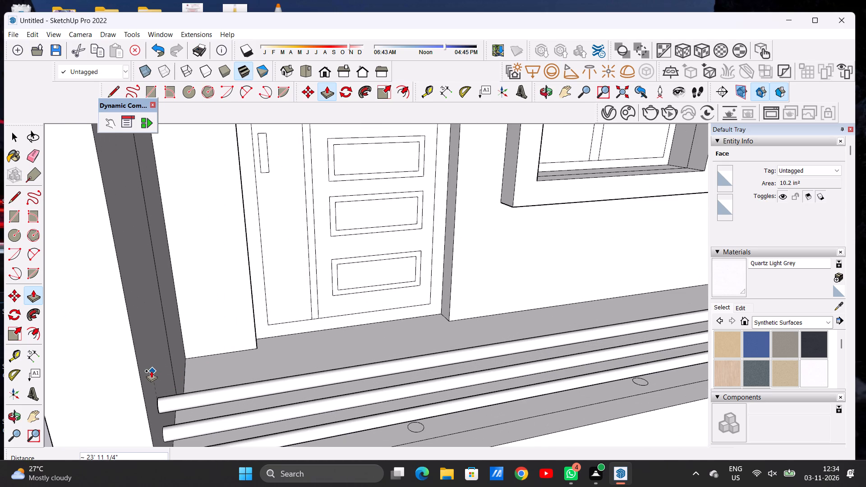
pyautogui.click(151, 371)
# Extrude the fourth circle from the bottom of the side wall about 23' 11 1/4" to the pillar.
pyautogui.scroll(-2, 218, 377)
pyautogui.scroll(1, 223, 378)
pyautogui.scroll(-9, 225, 379)
pyautogui.scroll(10, 552, 334)
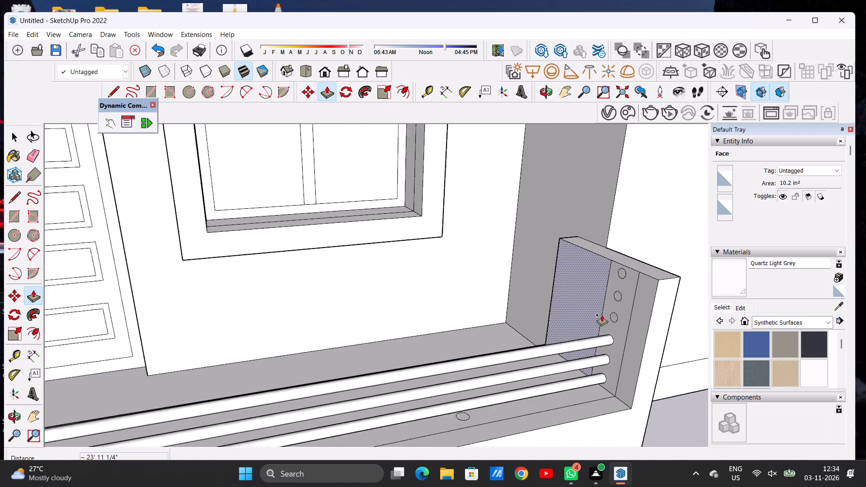
pyautogui.scroll(1, 602, 315)
pyautogui.scroll(-1, 603, 314)
pyautogui.scroll(7, 603, 314)
pyautogui.scroll(-1, 633, 316)
pyautogui.scroll(1, 631, 316)
pyautogui.click(610, 318)
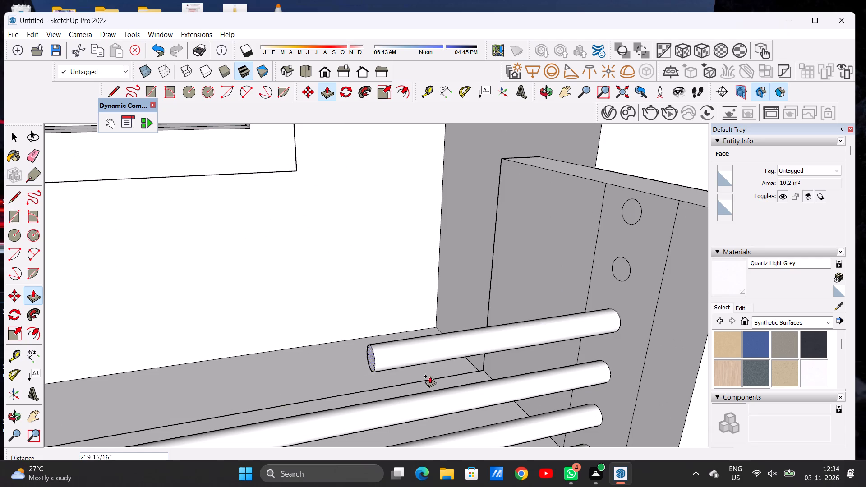
pyautogui.scroll(-11, 435, 376)
pyautogui.scroll(1, 489, 354)
pyautogui.scroll(-12, 489, 354)
pyautogui.scroll(10, 332, 379)
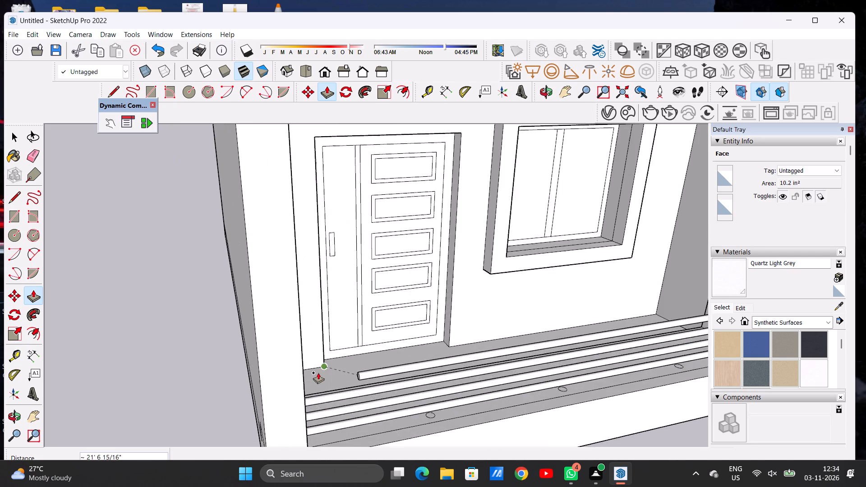
pyautogui.scroll(3, 318, 372)
pyautogui.scroll(-1, 316, 372)
pyautogui.scroll(3, 316, 372)
pyautogui.scroll(-1, 316, 372)
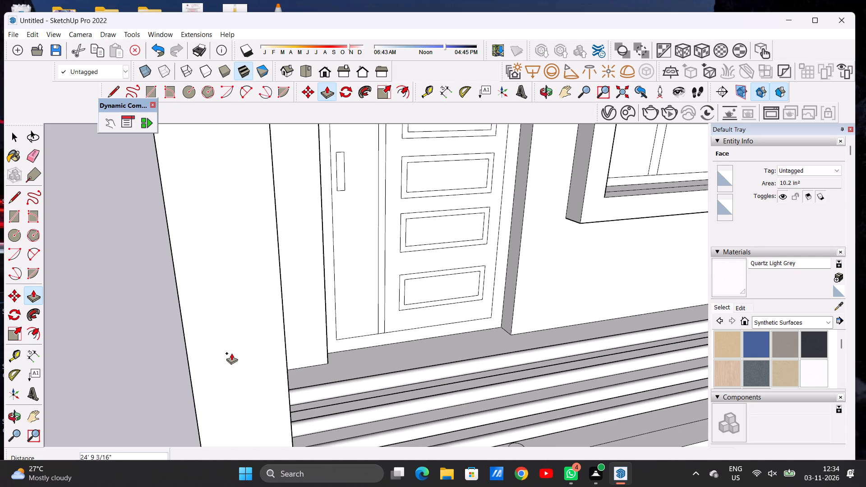
pyautogui.click(288, 369)
# Extrude the fifth circle from the bottom of the side wall about 23' 11 1/4" to the pillar.
pyautogui.scroll(-3, 248, 381)
pyautogui.scroll(1, 248, 381)
pyautogui.scroll(-20, 248, 381)
pyautogui.scroll(-4, 248, 381)
pyautogui.scroll(4, 387, 352)
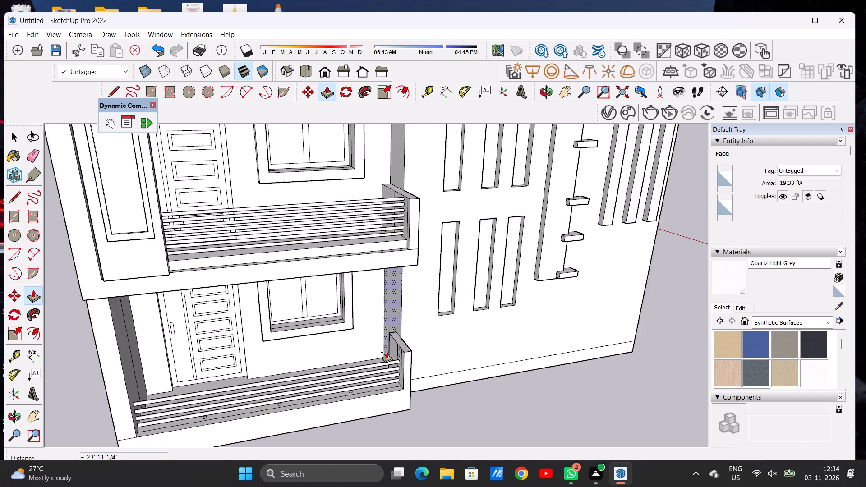
pyautogui.scroll(16, 387, 352)
pyautogui.scroll(-2, 402, 355)
pyautogui.scroll(2, 402, 355)
pyautogui.scroll(-1, 404, 349)
pyautogui.scroll(3, 404, 349)
pyautogui.scroll(-1, 404, 349)
pyautogui.scroll(2, 404, 349)
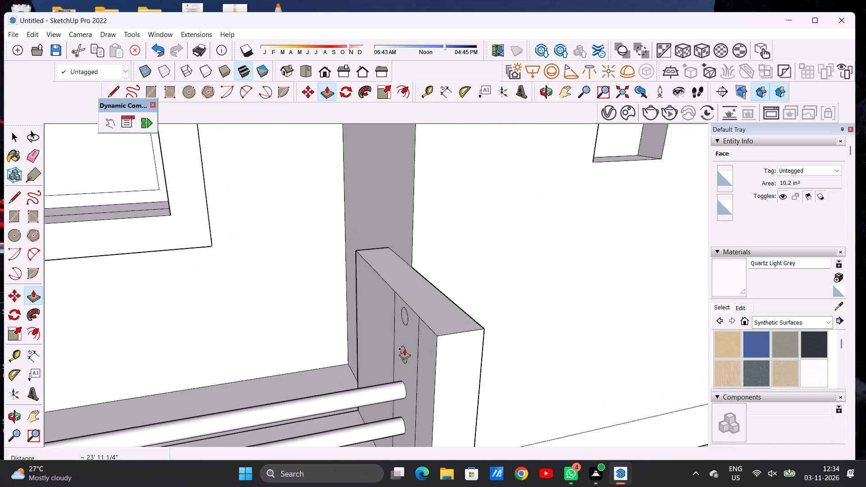
pyautogui.scroll(1, 404, 349)
pyautogui.click(401, 355)
pyautogui.scroll(-10, 358, 358)
pyautogui.scroll(1, 384, 352)
pyautogui.scroll(-2, 384, 352)
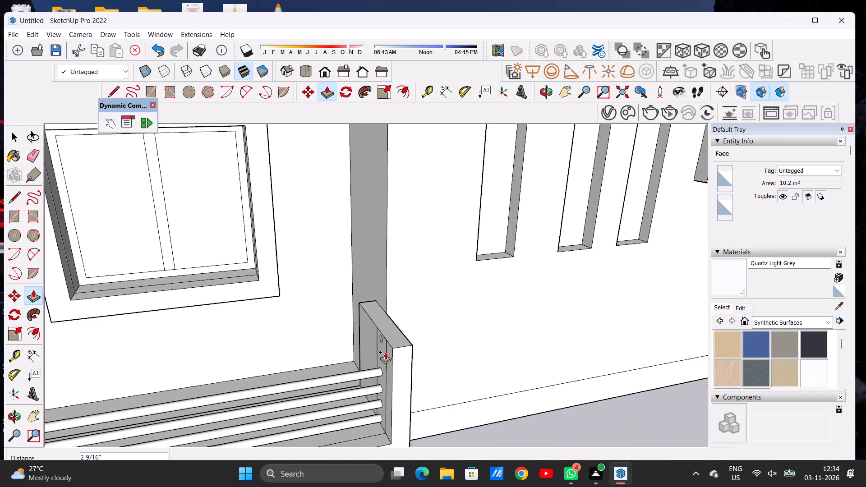
pyautogui.scroll(-3, 385, 352)
pyautogui.scroll(1, 389, 352)
pyautogui.scroll(-12, 389, 352)
pyautogui.scroll(6, 135, 380)
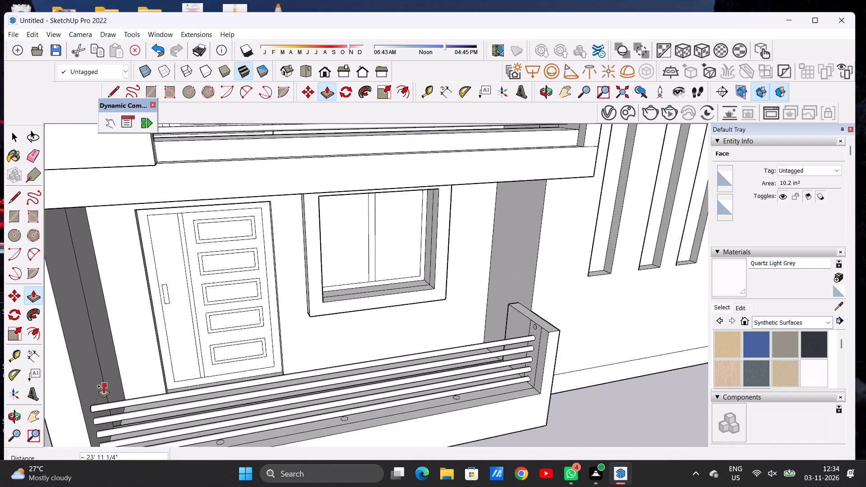
pyautogui.scroll(6, 92, 394)
pyautogui.click(89, 386)
# Extrude the topmost side-wall circle about 23' 11 1/4" to the pillar as the railing's top bar.
pyautogui.scroll(-7, 147, 396)
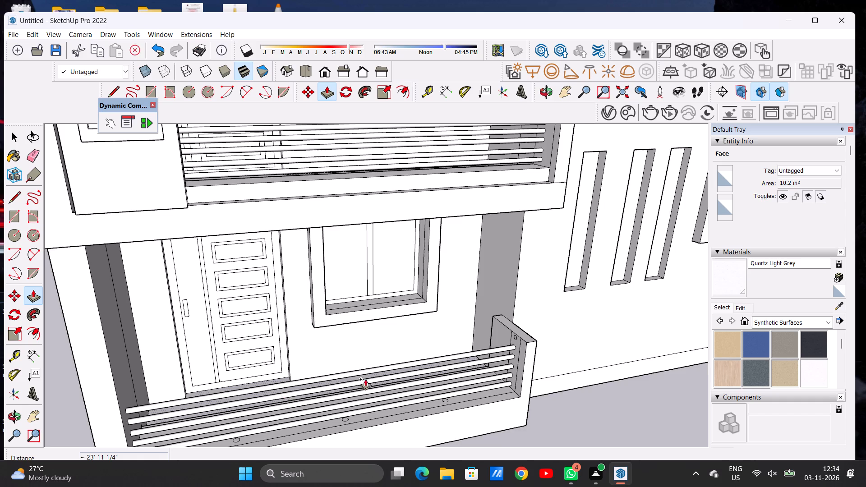
pyautogui.scroll(18, 498, 336)
pyautogui.click(538, 339)
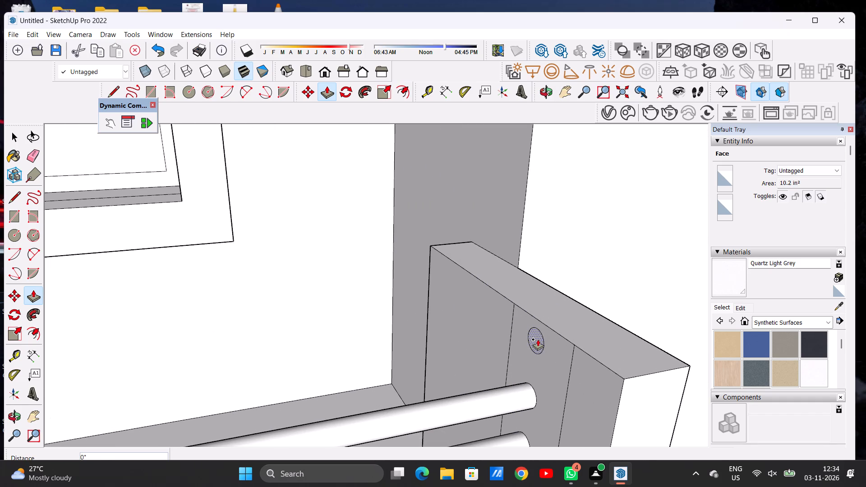
pyautogui.scroll(-20, 413, 365)
pyautogui.scroll(-5, 413, 365)
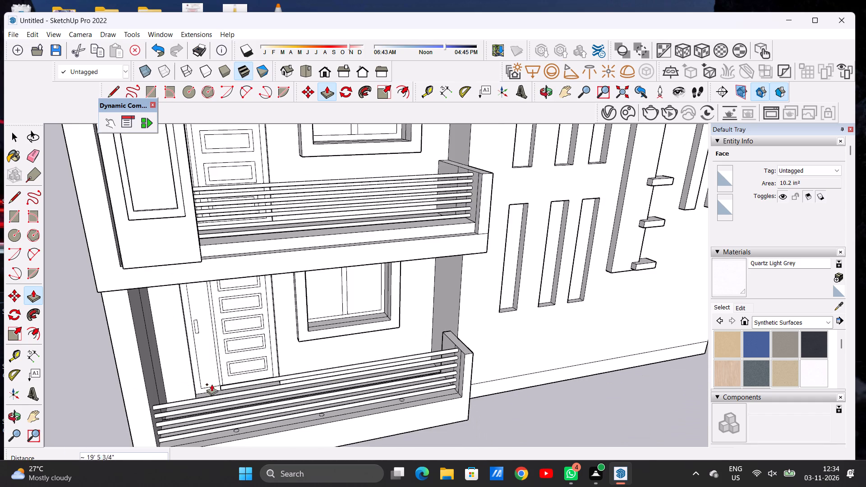
pyautogui.scroll(10, 197, 385)
pyautogui.click(98, 383)
pyautogui.scroll(-8, 212, 363)
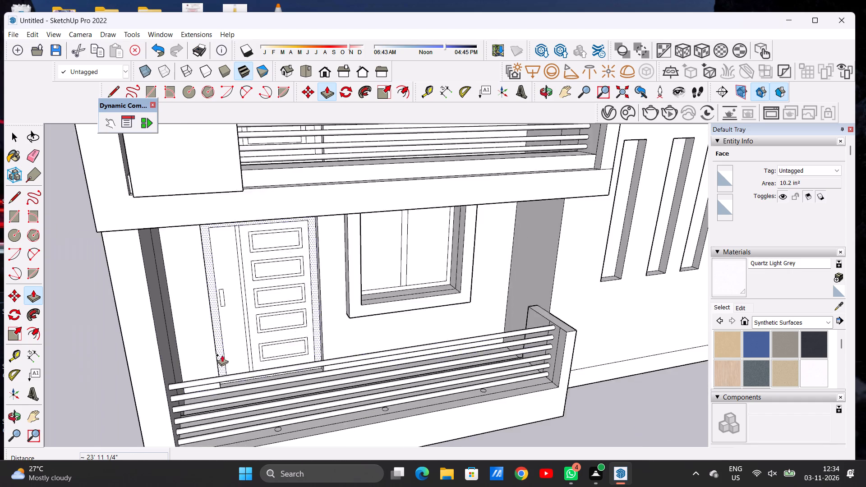
# Extrude the ledge circle nearest the side wall up about 3' 9 9/16" to the porch railing's top bar as the first post.
pyautogui.scroll(-7, 222, 355)
pyautogui.scroll(20, 261, 394)
pyautogui.scroll(-1, 254, 370)
pyautogui.scroll(8, 254, 370)
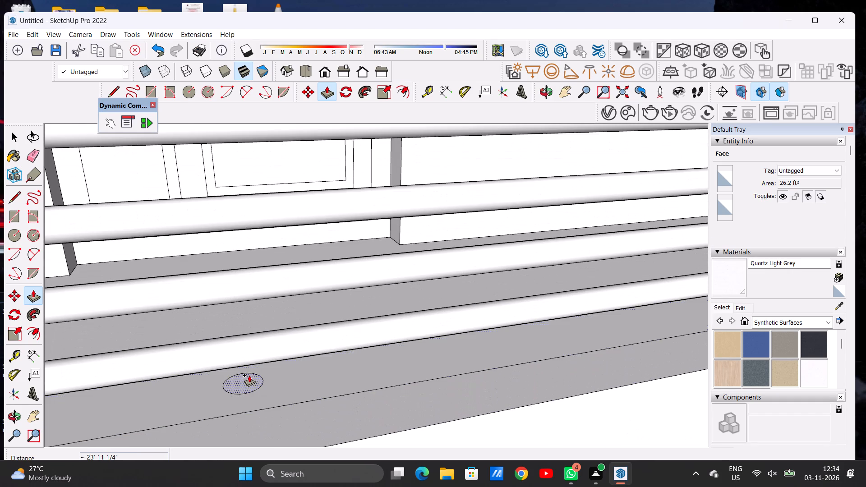
pyautogui.click(249, 376)
pyautogui.scroll(-5, 240, 278)
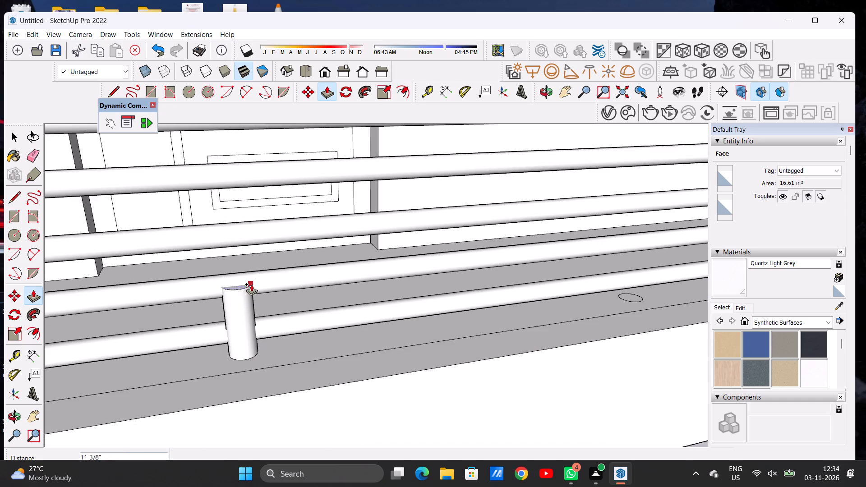
pyautogui.scroll(-2, 251, 284)
pyautogui.scroll(1, 248, 287)
pyautogui.scroll(-2, 248, 289)
pyautogui.scroll(1, 248, 291)
pyautogui.scroll(-14, 248, 291)
pyautogui.scroll(7, 250, 241)
pyautogui.scroll(-1, 250, 241)
pyautogui.scroll(4, 241, 259)
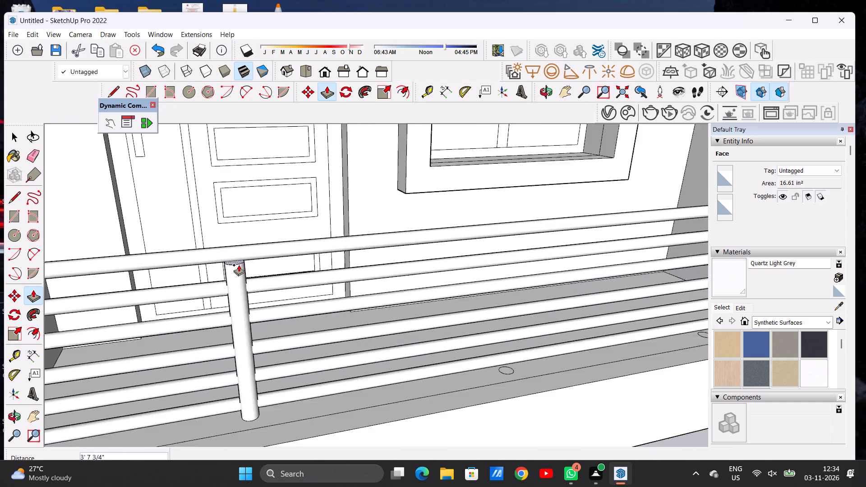
pyautogui.scroll(1, 239, 265)
pyautogui.click(235, 253)
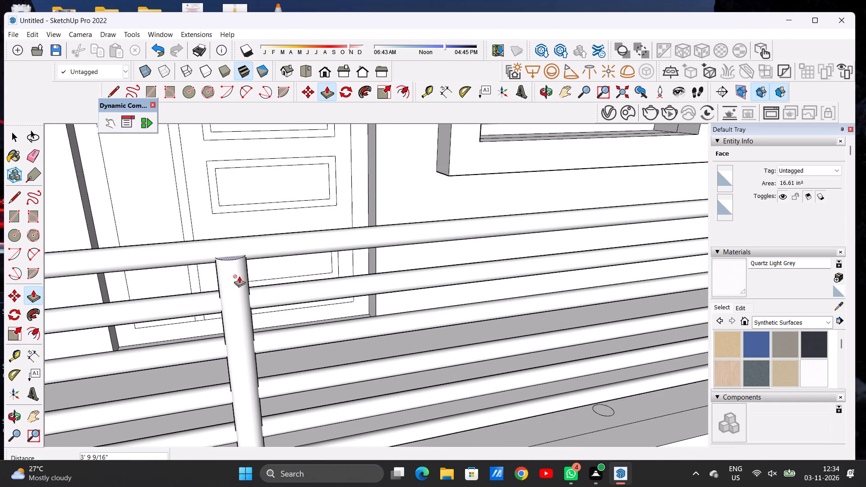
# Extrude the middle circle on the porch ledge up about 3' 10 15/16" to the top bar as the second railing post.
pyautogui.scroll(-12, 240, 297)
pyautogui.scroll(3, 401, 345)
pyautogui.scroll(-1, 397, 345)
pyautogui.scroll(13, 397, 345)
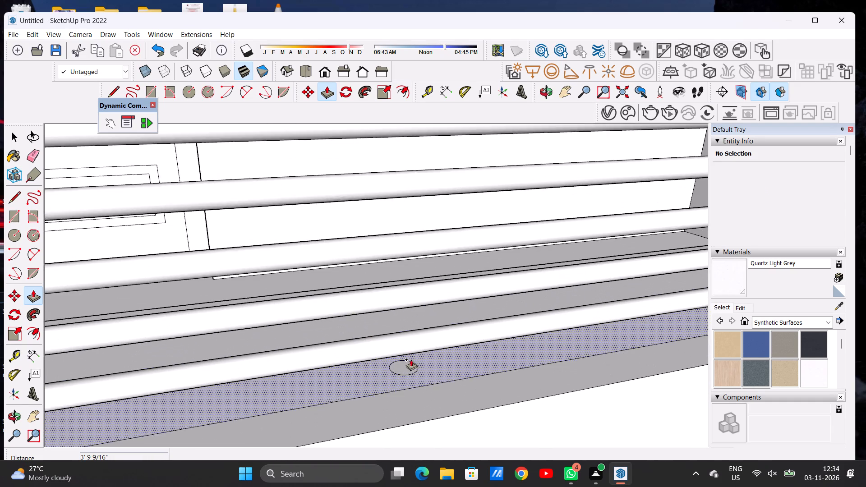
pyautogui.scroll(4, 411, 359)
pyautogui.click(406, 372)
pyautogui.scroll(-10, 405, 266)
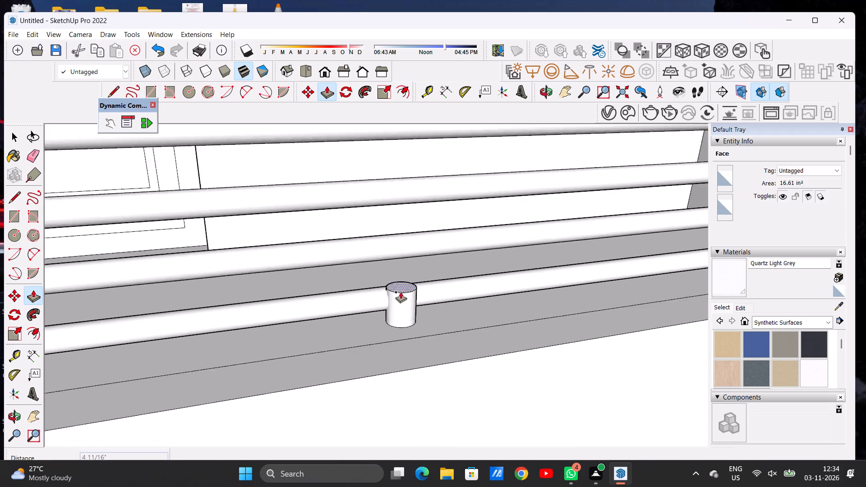
pyautogui.scroll(-20, 401, 292)
pyautogui.scroll(14, 405, 248)
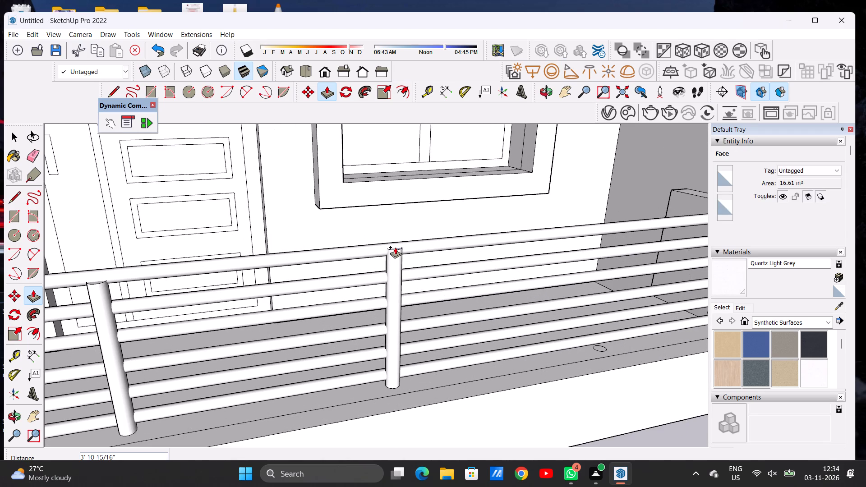
pyautogui.click(395, 247)
# Extrude the ledge circle nearest the pillar up about 3' 9 7/8" to the top bar as the third railing post.
pyautogui.scroll(-5, 329, 321)
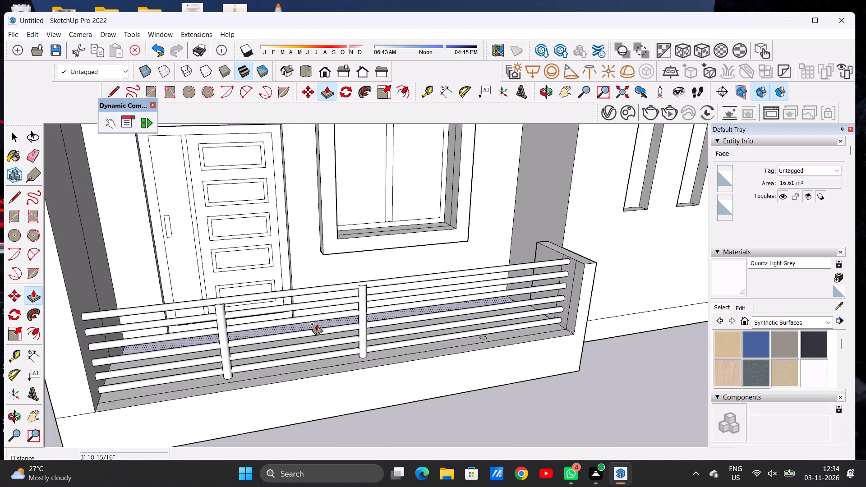
pyautogui.scroll(-5, 317, 324)
pyautogui.scroll(14, 409, 316)
pyautogui.scroll(-1, 414, 353)
pyautogui.scroll(3, 413, 354)
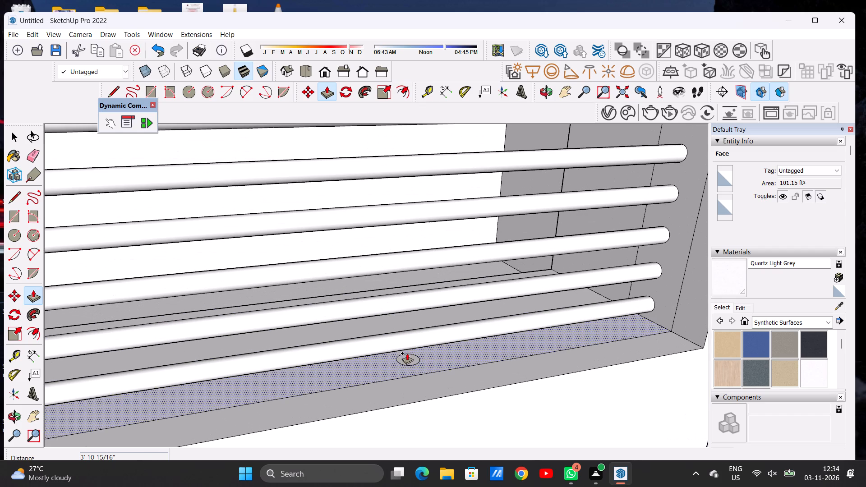
pyautogui.click(412, 356)
pyautogui.scroll(-12, 399, 278)
pyautogui.scroll(1, 401, 303)
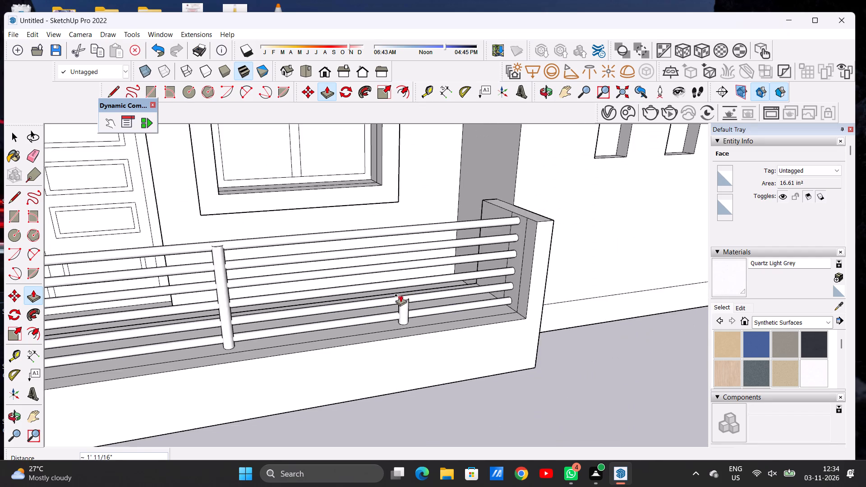
pyautogui.scroll(-3, 401, 295)
pyautogui.scroll(-1, 410, 258)
pyautogui.scroll(5, 410, 258)
pyautogui.scroll(-1, 404, 255)
pyautogui.scroll(13, 404, 255)
pyautogui.scroll(-1, 404, 255)
pyautogui.scroll(1, 404, 255)
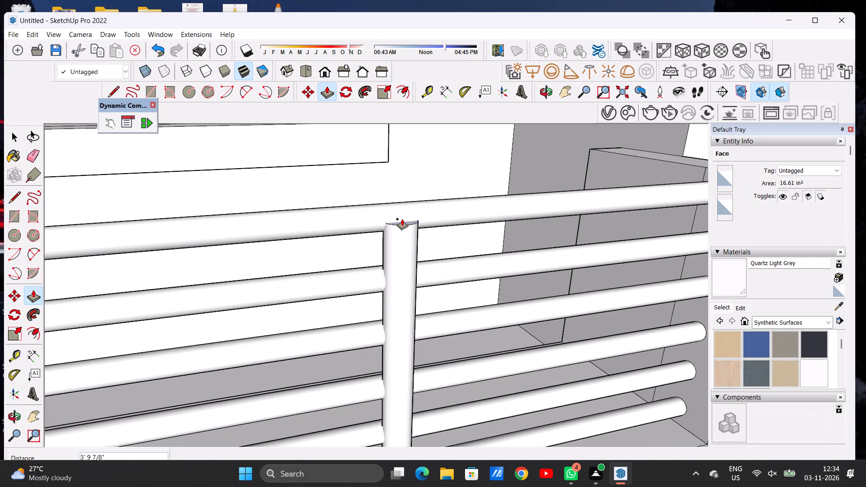
pyautogui.click(402, 219)
pyautogui.press('space')
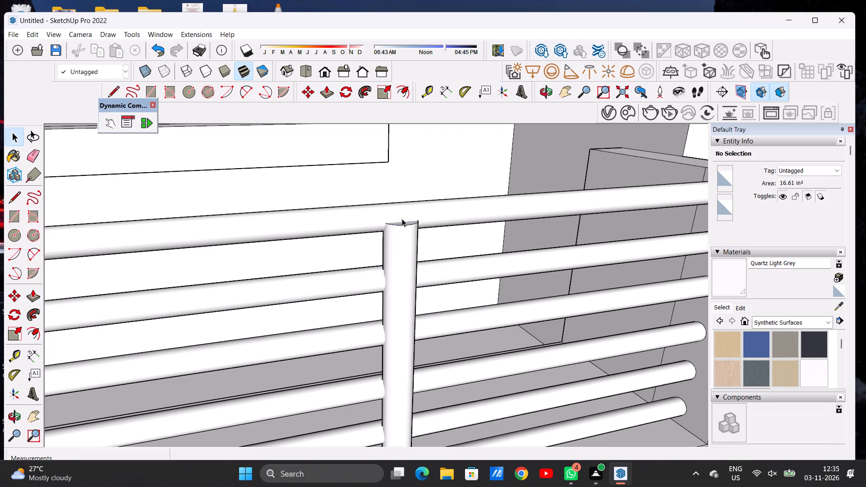
# Examine the porch railing and the whole house from several sides, up to the tower's roof.
pyautogui.scroll(-20, 345, 261)
pyautogui.scroll(-2, 345, 261)
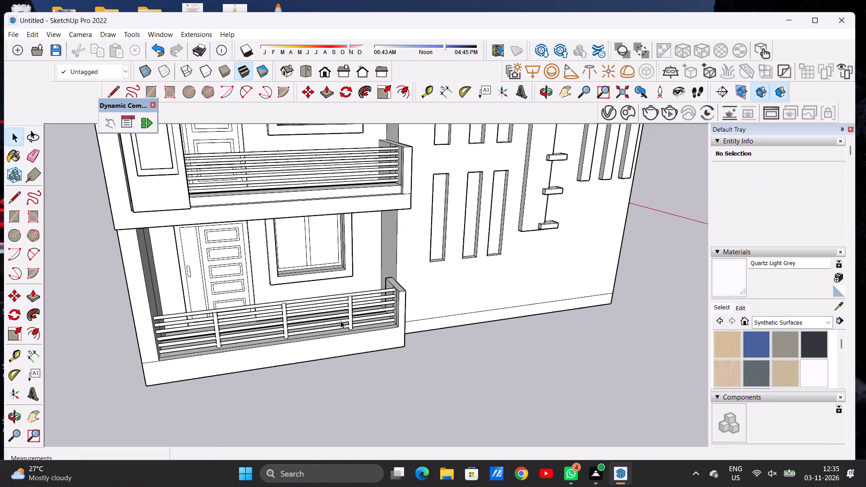
pyautogui.press('o')
pyautogui.moveTo(345, 344); pyautogui.dragTo(161, 285)
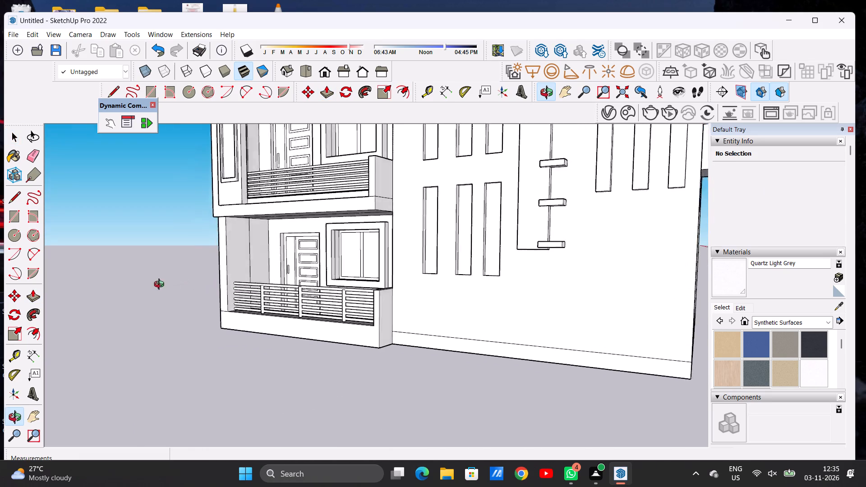
pyautogui.moveTo(161, 285); pyautogui.dragTo(250, 285)
pyautogui.scroll(-7, 270, 320)
pyautogui.moveTo(367, 340); pyautogui.dragTo(236, 335)
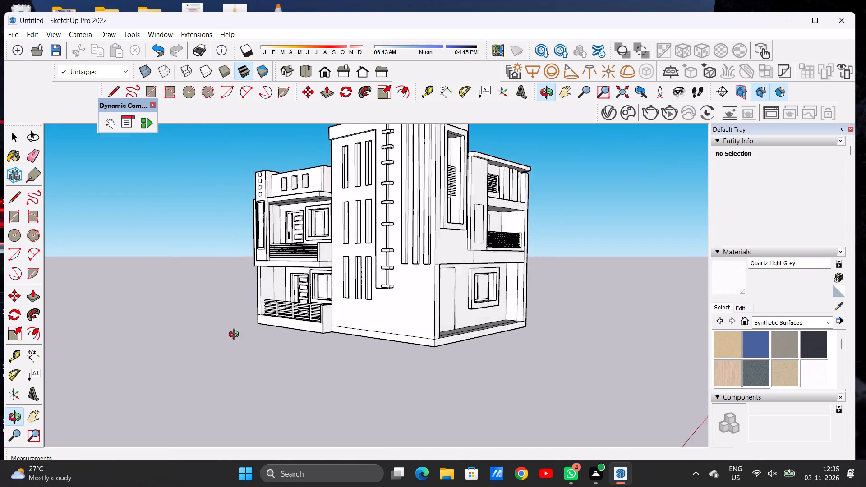
pyautogui.moveTo(236, 335); pyautogui.dragTo(311, 340)
pyautogui.scroll(-7, 302, 346)
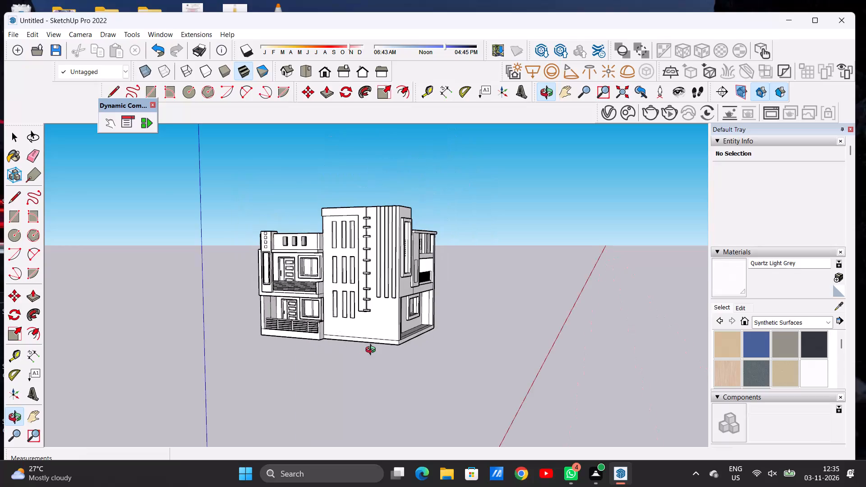
pyautogui.moveTo(372, 351); pyautogui.dragTo(229, 344)
pyautogui.moveTo(400, 344); pyautogui.dragTo(390, 349)
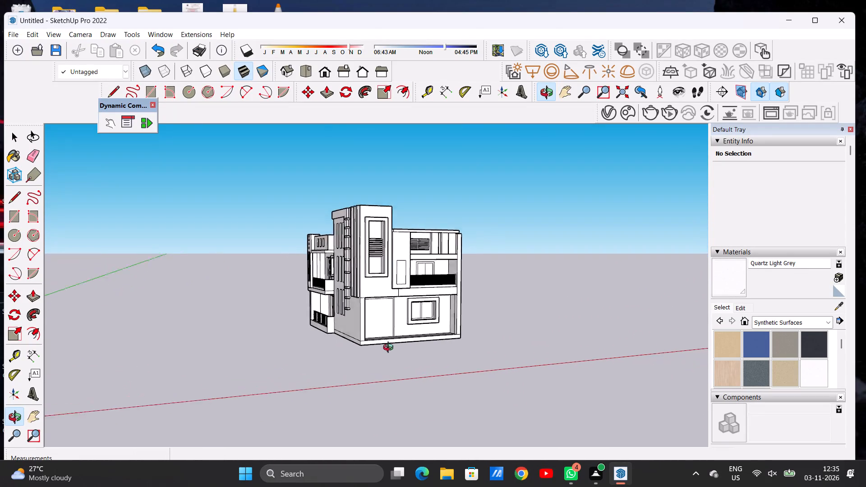
pyautogui.moveTo(390, 349); pyautogui.dragTo(441, 357)
pyautogui.scroll(-2, 374, 345)
pyautogui.scroll(1, 373, 345)
pyautogui.scroll(-1, 373, 345)
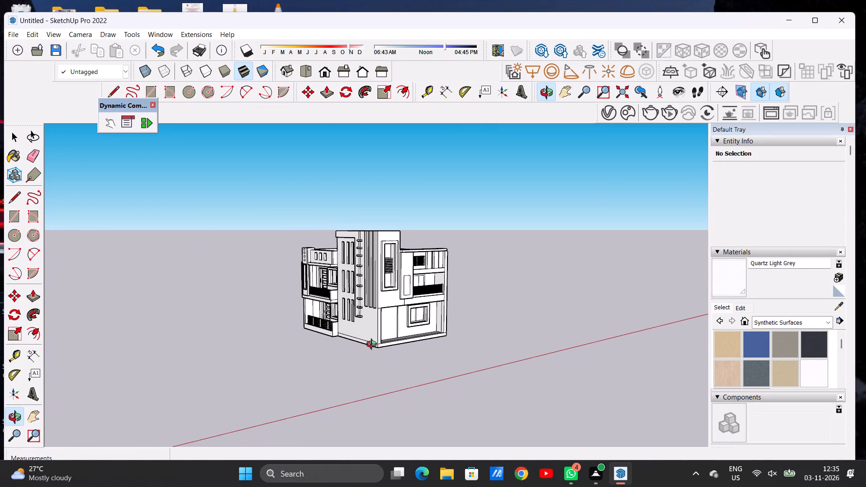
pyautogui.scroll(3, 371, 240)
pyautogui.scroll(-1, 371, 240)
pyautogui.scroll(4, 371, 240)
pyautogui.scroll(-1, 346, 251)
pyautogui.scroll(5, 346, 251)
pyautogui.moveTo(339, 269); pyautogui.dragTo(436, 268)
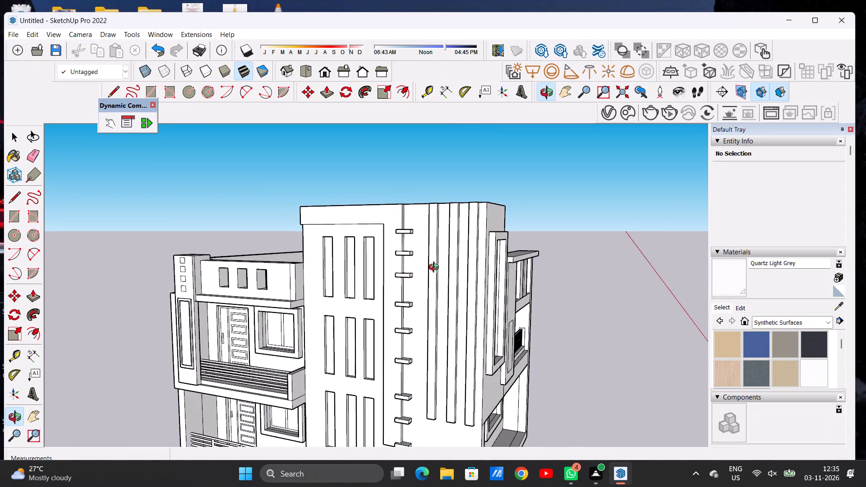
pyautogui.moveTo(436, 268); pyautogui.dragTo(416, 274)
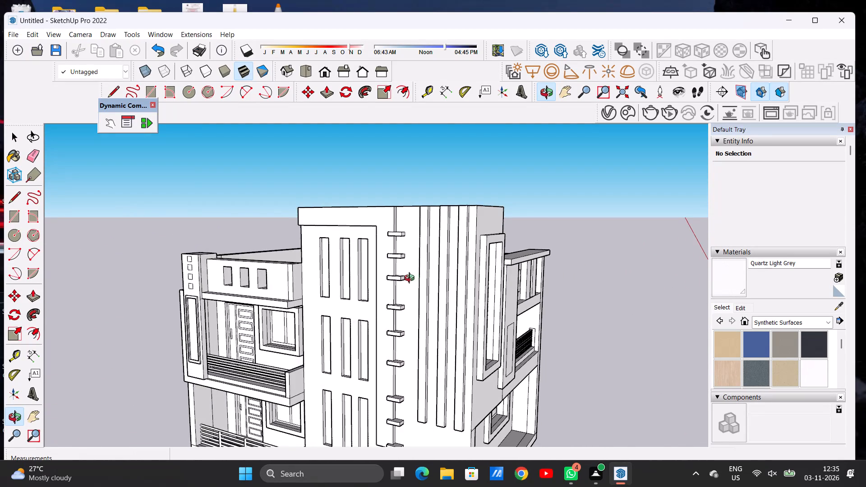
pyautogui.scroll(-7, 364, 276)
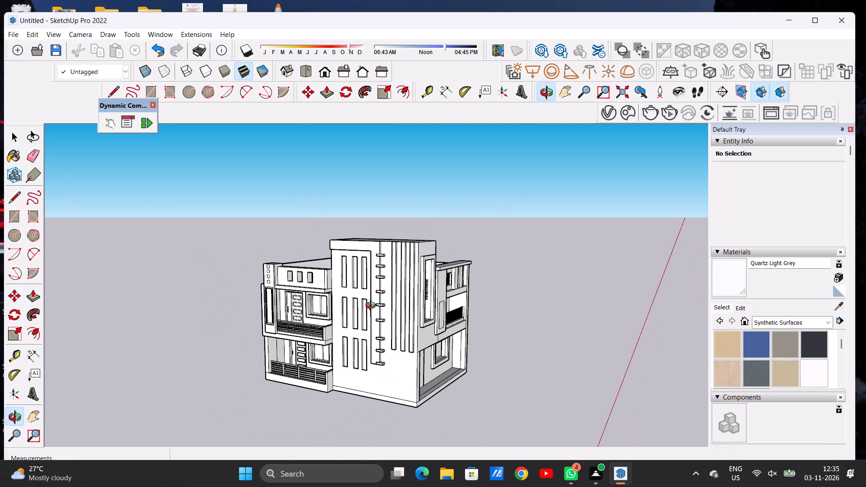
pyautogui.scroll(-4, 352, 316)
pyautogui.scroll(12, 392, 249)
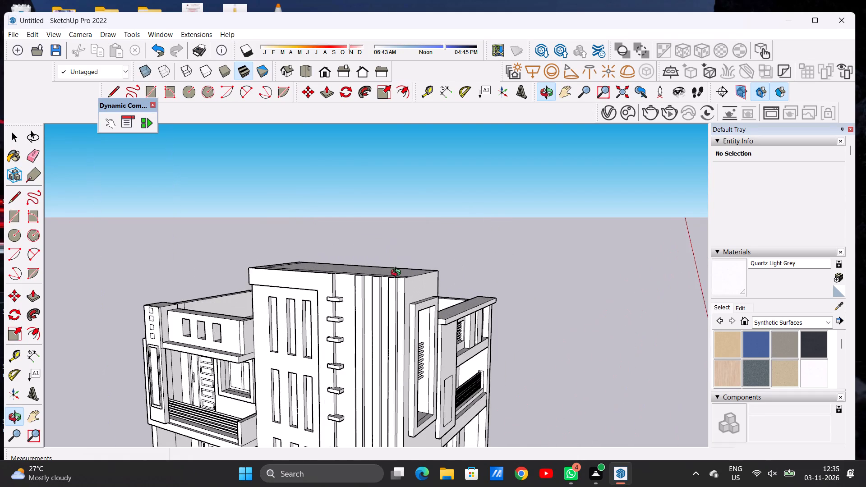
# Pull the tower's large inner roof rectangle up about 1' 6 3/16" with Push/Pull to form a raised roof slab.
pyautogui.moveTo(397, 276); pyautogui.dragTo(346, 367)
pyautogui.scroll(6, 358, 315)
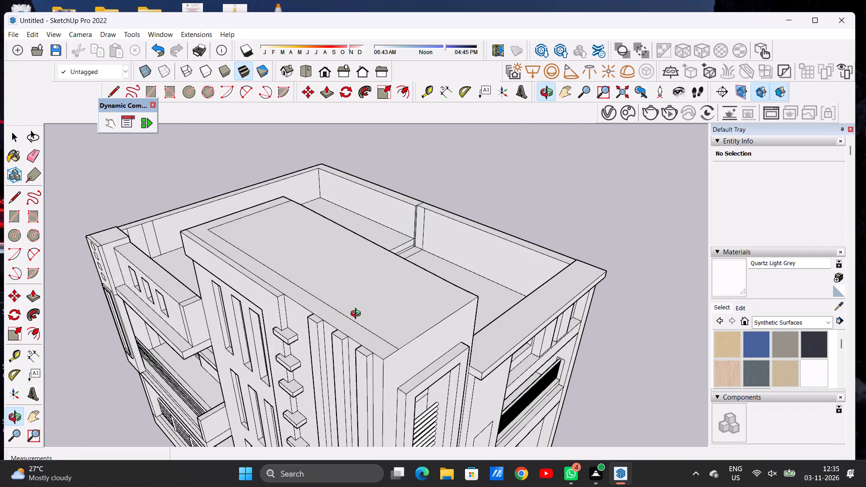
pyautogui.press('p')
pyautogui.scroll(2, 381, 308)
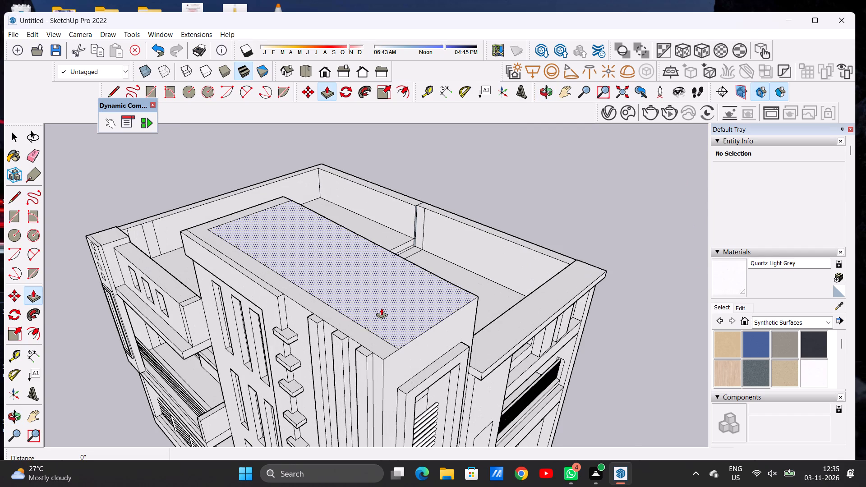
pyautogui.scroll(5, 381, 308)
pyautogui.click(382, 313)
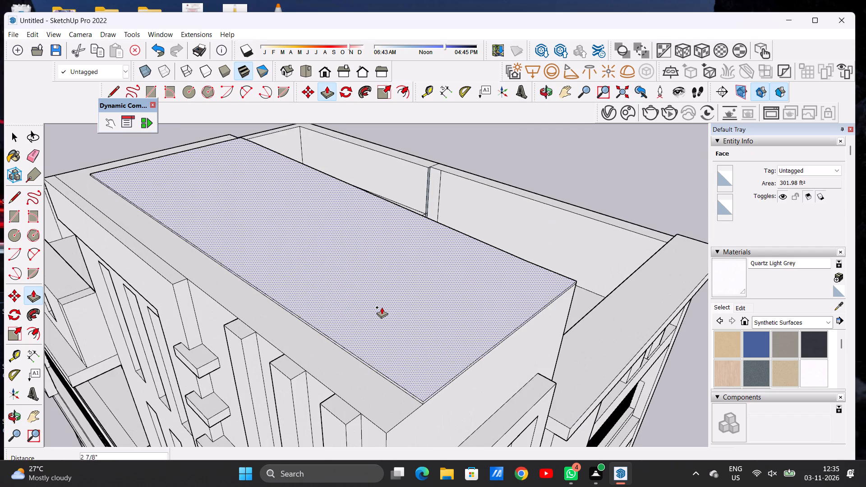
pyautogui.scroll(-7, 384, 304)
pyautogui.click(386, 292)
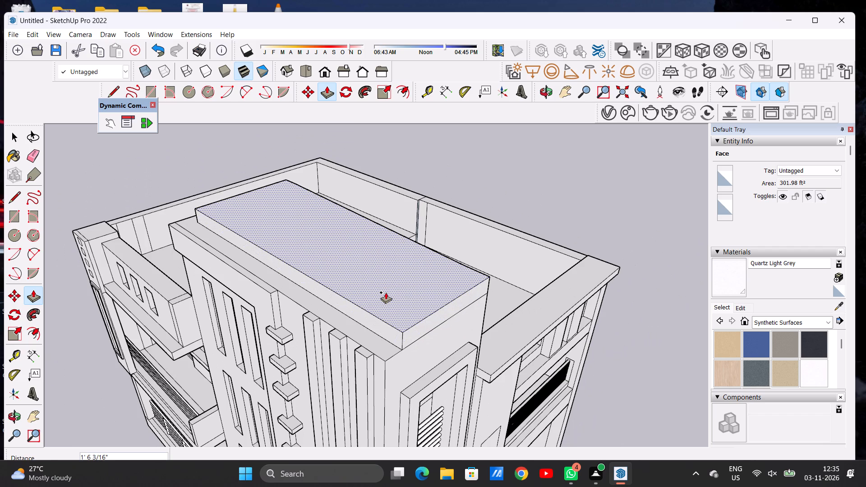
# Pull the roof slab's long side above the vertical fins outward about 1' 7 15/16", then another 8 11/16" over the facade.
pyautogui.press('space')
pyautogui.write('P')
pyautogui.scroll(10, 394, 344)
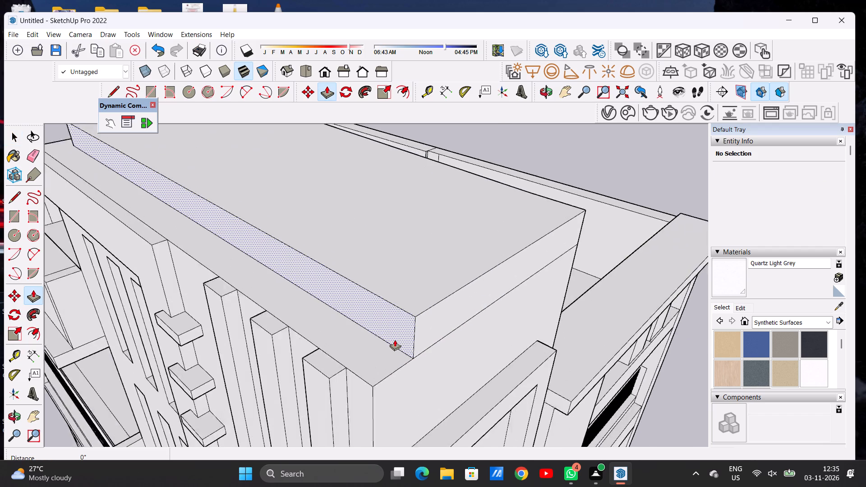
pyautogui.scroll(3, 395, 340)
pyautogui.click(395, 340)
pyautogui.scroll(-2, 373, 348)
pyautogui.scroll(1, 373, 348)
pyautogui.scroll(-7, 373, 347)
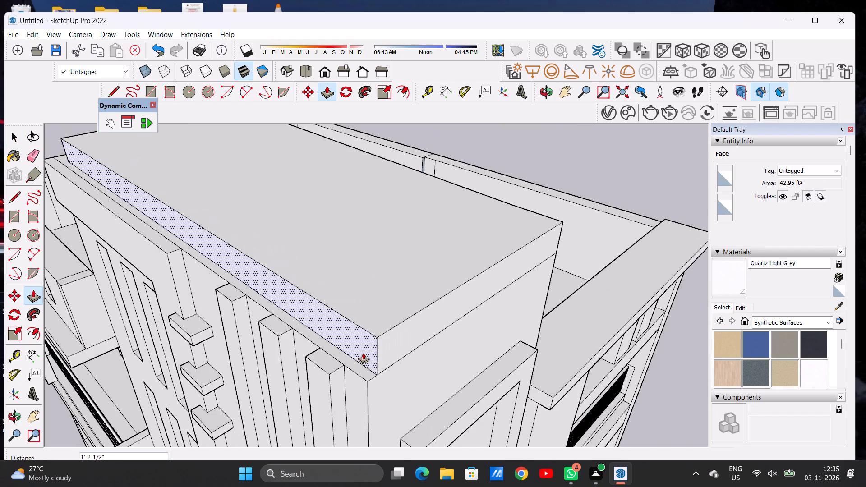
pyautogui.scroll(-8, 369, 345)
pyautogui.click(364, 366)
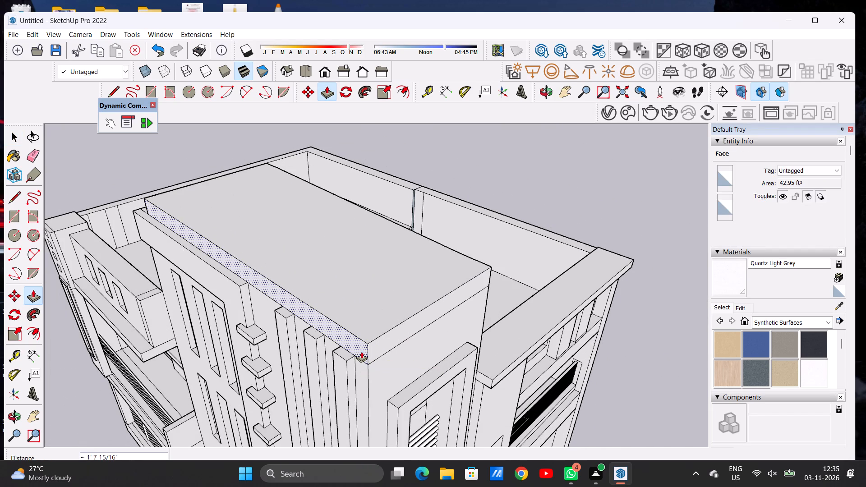
pyautogui.click(361, 351)
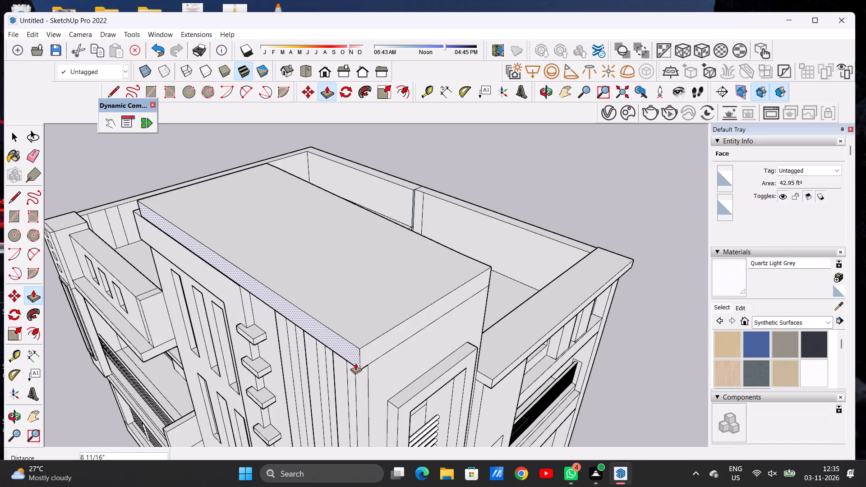
pyautogui.click(355, 363)
pyautogui.press('space')
# Pull the roof slab's long side above the vertical fins slightly farther outward to deepen its overhang.
pyautogui.write('O')
pyautogui.moveTo(364, 389); pyautogui.dragTo(355, 269)
pyautogui.moveTo(352, 280); pyautogui.dragTo(329, 340)
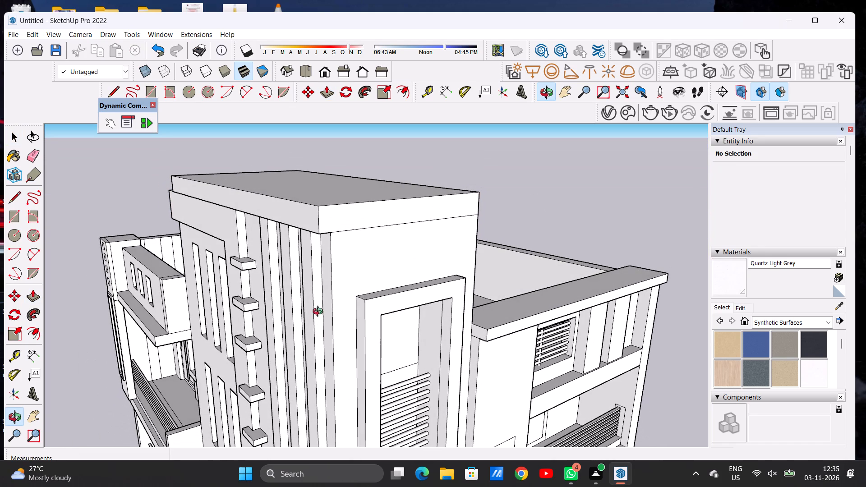
pyautogui.moveTo(313, 285); pyautogui.dragTo(226, 265)
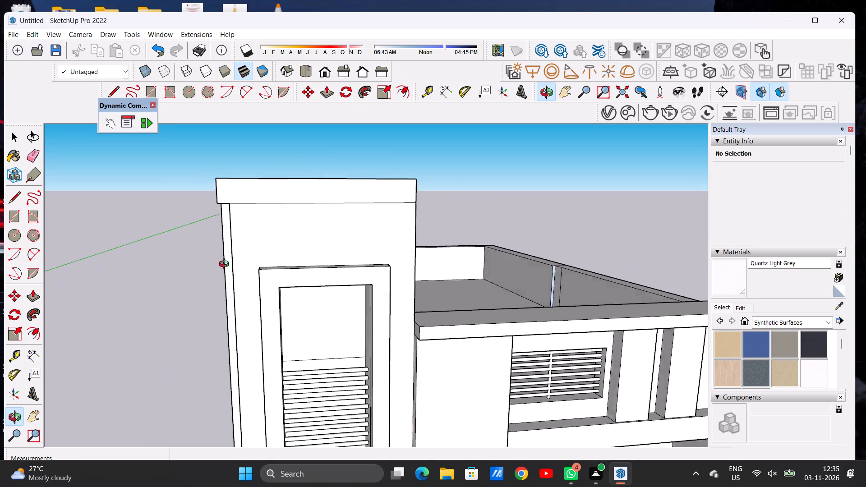
pyautogui.moveTo(226, 265); pyautogui.dragTo(236, 265)
pyautogui.moveTo(241, 263); pyautogui.dragTo(278, 268)
pyautogui.scroll(4, 244, 220)
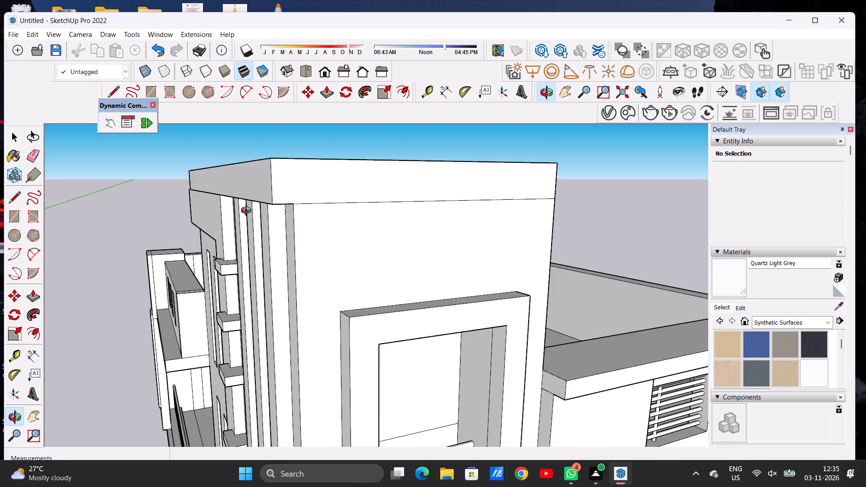
pyautogui.scroll(5, 248, 211)
pyautogui.press('p')
pyautogui.click(267, 189)
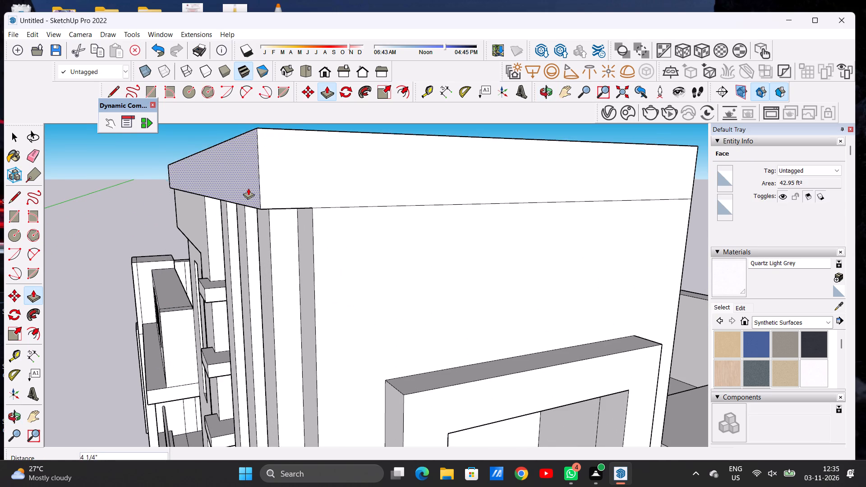
pyautogui.click(241, 188)
pyautogui.press('space')
pyautogui.write('O')
pyautogui.moveTo(249, 209); pyautogui.dragTo(394, 207)
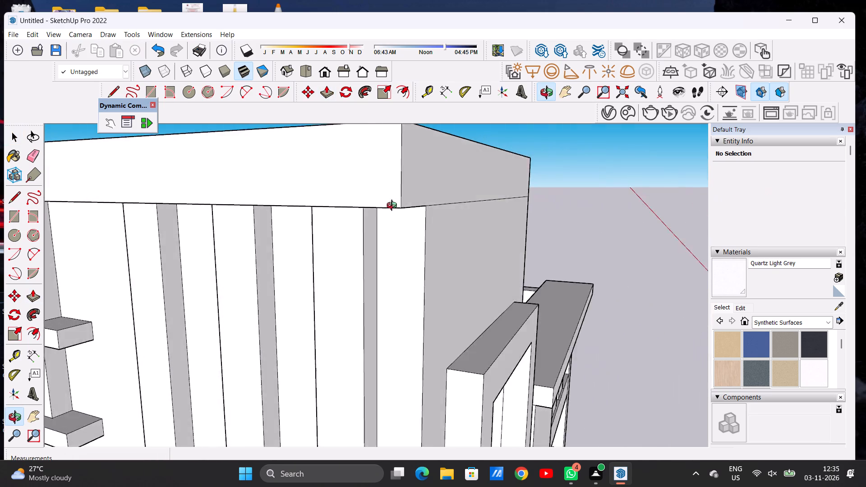
# Examine the tower's roof slab and its overhangs from all sides, including the facade, the roof terrace and the balconies.
pyautogui.moveTo(394, 207); pyautogui.dragTo(256, 234)
pyautogui.scroll(-2, 368, 203)
pyautogui.scroll(1, 368, 203)
pyautogui.scroll(-8, 368, 203)
pyautogui.scroll(1, 368, 213)
pyautogui.scroll(-5, 366, 221)
pyautogui.moveTo(337, 274); pyautogui.dragTo(331, 189)
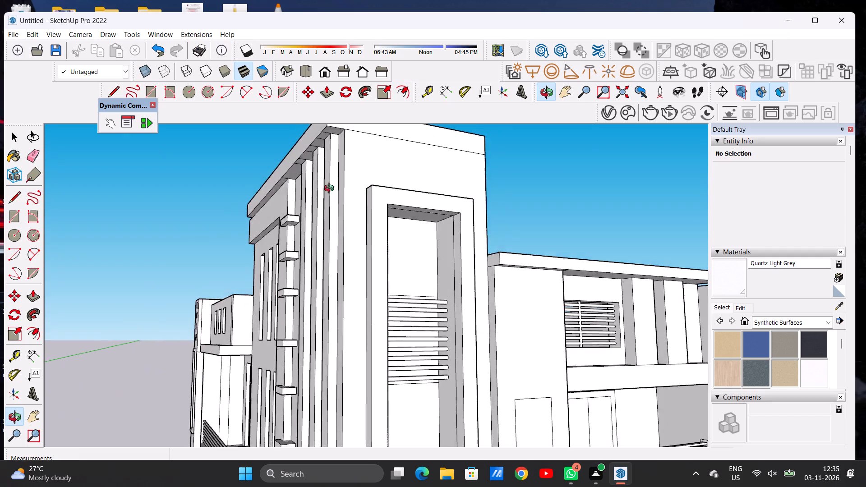
pyautogui.moveTo(331, 189); pyautogui.dragTo(254, 232)
pyautogui.moveTo(356, 182); pyautogui.dragTo(341, 203)
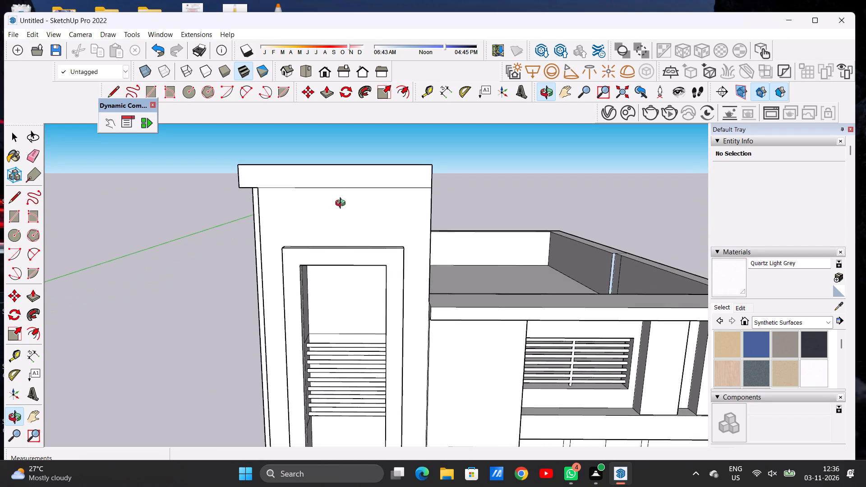
pyautogui.moveTo(384, 205); pyautogui.dragTo(273, 216)
pyautogui.scroll(-4, 246, 189)
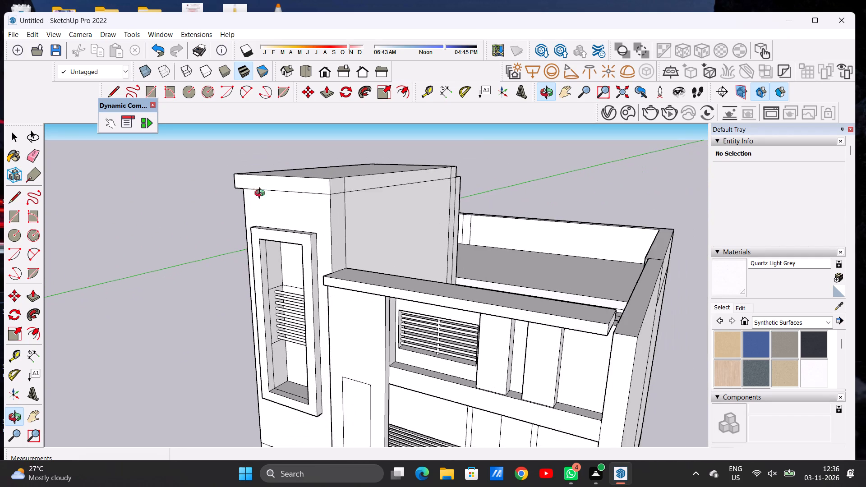
pyautogui.scroll(-1, 262, 194)
pyautogui.scroll(4, 345, 186)
pyautogui.moveTo(424, 197); pyautogui.dragTo(231, 221)
pyautogui.moveTo(432, 221); pyautogui.dragTo(235, 257)
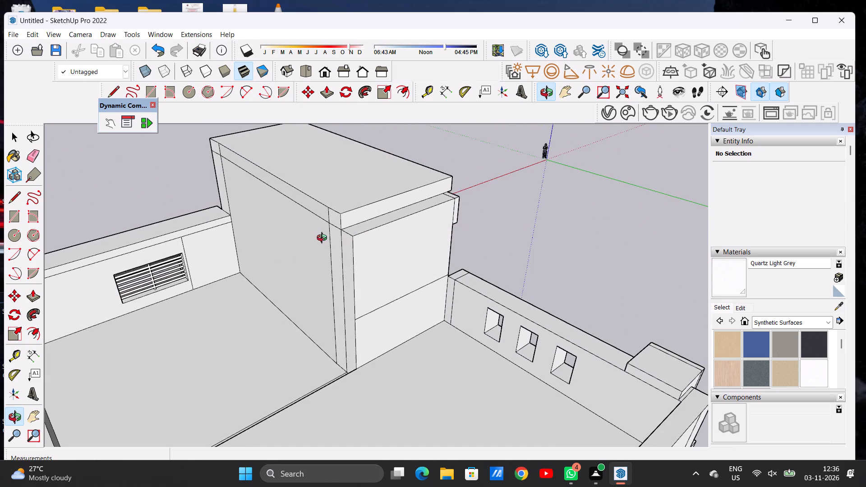
pyautogui.moveTo(418, 246); pyautogui.dragTo(214, 238)
pyautogui.moveTo(363, 233); pyautogui.dragTo(167, 195)
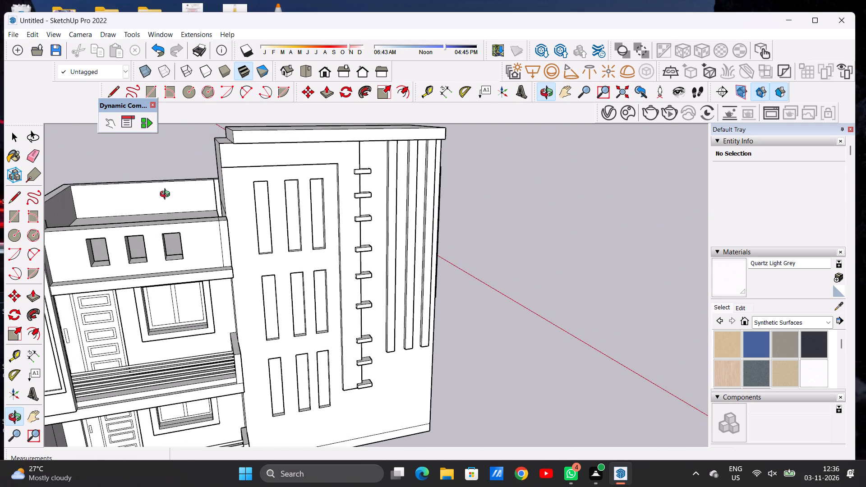
pyautogui.moveTo(167, 195); pyautogui.dragTo(255, 237)
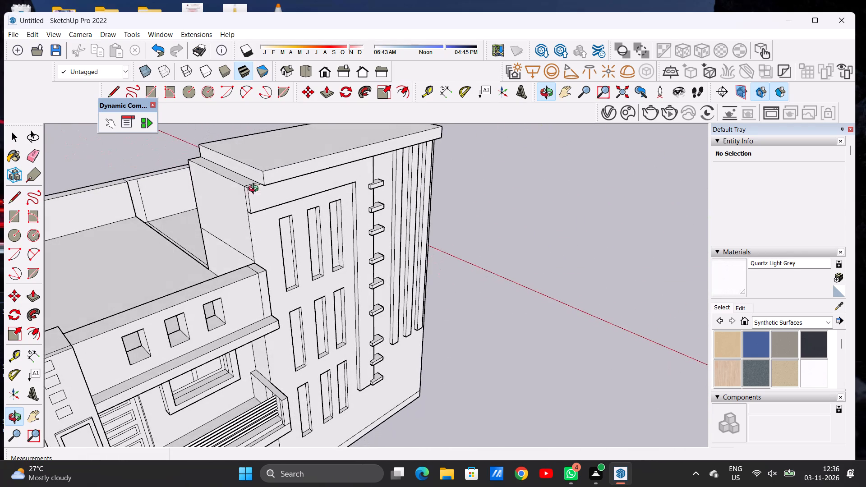
# Pull the roof slab's recessed short end on the balcony side outward about 1' 7 15/16" to the tower wall's edge.
pyautogui.scroll(6, 257, 178)
pyautogui.scroll(-2, 257, 178)
pyautogui.scroll(1, 257, 178)
pyautogui.press('p')
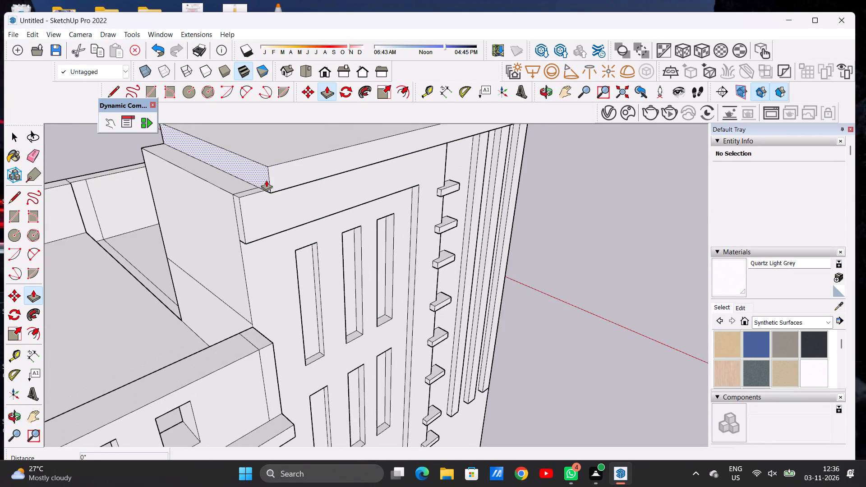
pyautogui.click(266, 180)
pyautogui.click(229, 195)
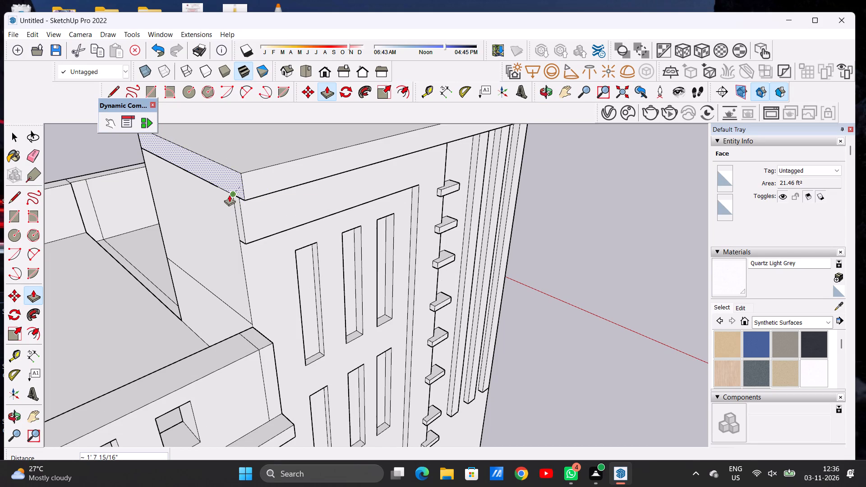
# Examine the extended roof slab from the roof terrace side and the whole house from the front.
pyautogui.scroll(-6, 240, 210)
pyautogui.press('o')
pyautogui.moveTo(214, 206); pyautogui.dragTo(429, 204)
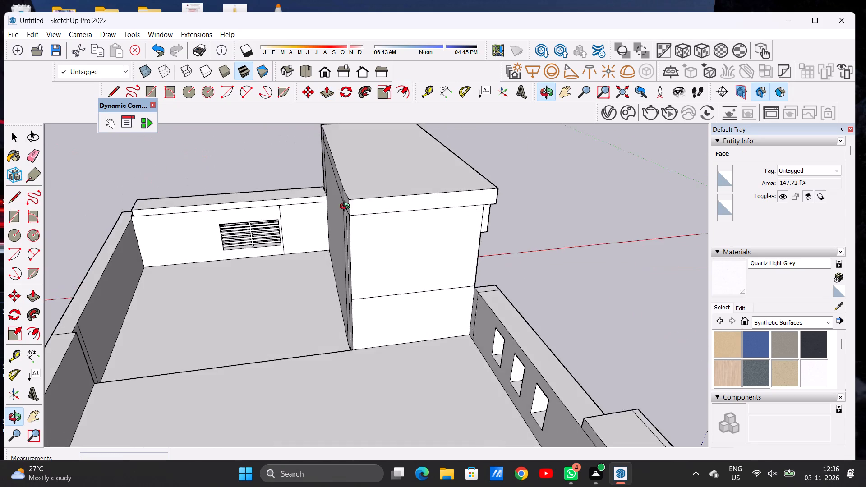
pyautogui.moveTo(317, 212); pyautogui.dragTo(457, 215)
pyautogui.moveTo(273, 217); pyautogui.dragTo(440, 210)
pyautogui.moveTo(297, 208); pyautogui.dragTo(438, 208)
pyautogui.moveTo(356, 213); pyautogui.dragTo(424, 214)
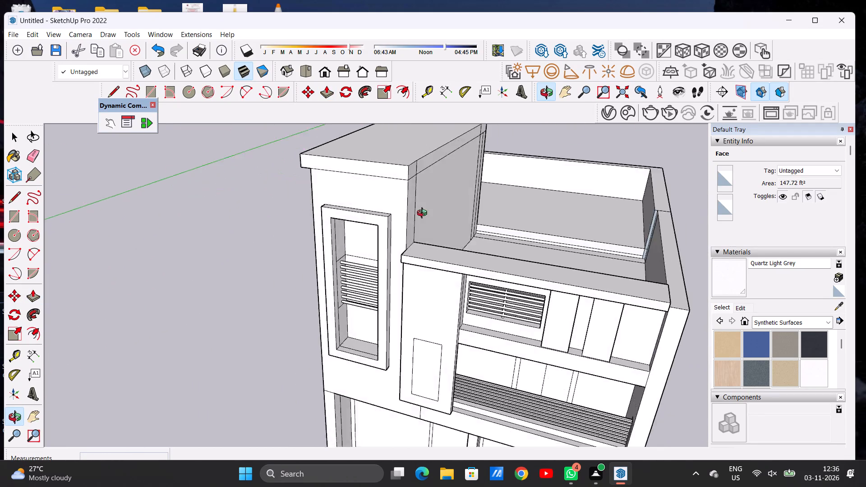
pyautogui.moveTo(424, 214); pyautogui.dragTo(490, 192)
pyautogui.scroll(-10, 267, 257)
pyautogui.moveTo(319, 266); pyautogui.dragTo(332, 227)
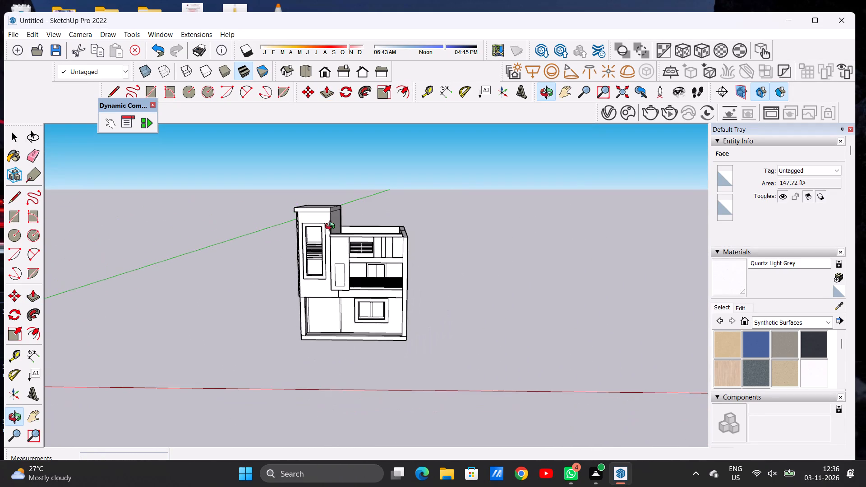
pyautogui.moveTo(332, 227); pyautogui.dragTo(318, 252)
# Pull the middle section of the roof slab's long side facing the roof terrace outward 1' 7 1/4" with Push/Pull.
pyautogui.scroll(13, 330, 219)
pyautogui.scroll(-1, 330, 219)
pyautogui.scroll(4, 330, 219)
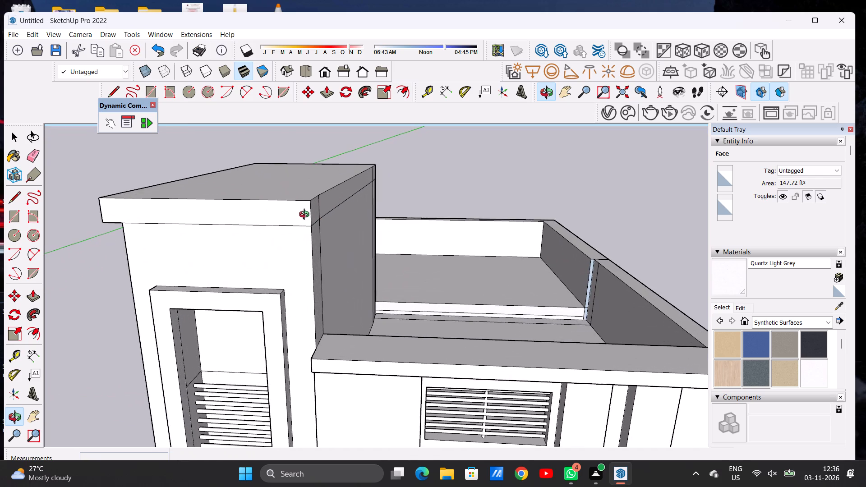
pyautogui.moveTo(324, 216); pyautogui.dragTo(282, 236)
pyautogui.click(276, 252)
pyautogui.moveTo(276, 253); pyautogui.dragTo(274, 263)
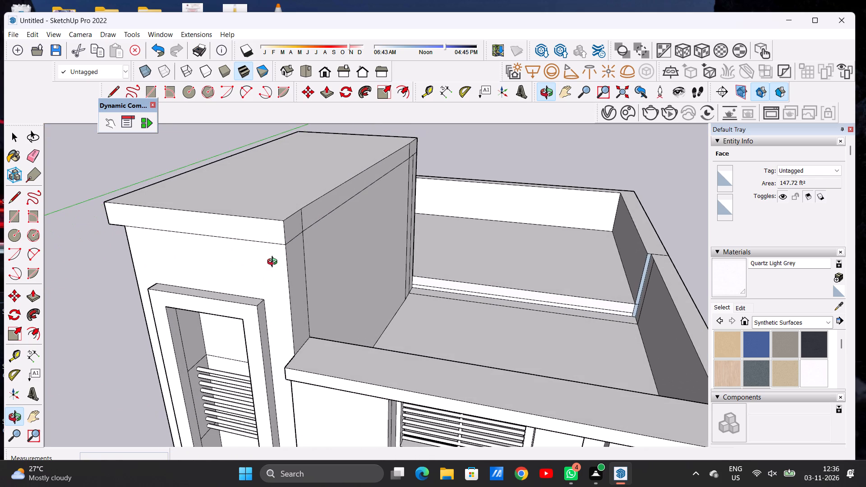
pyautogui.press('p')
pyautogui.scroll(5, 307, 216)
pyautogui.click(307, 216)
pyautogui.click(341, 221)
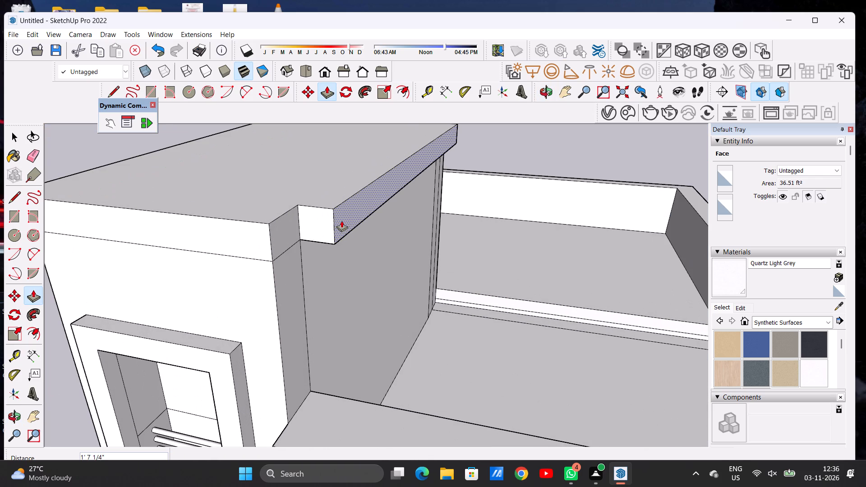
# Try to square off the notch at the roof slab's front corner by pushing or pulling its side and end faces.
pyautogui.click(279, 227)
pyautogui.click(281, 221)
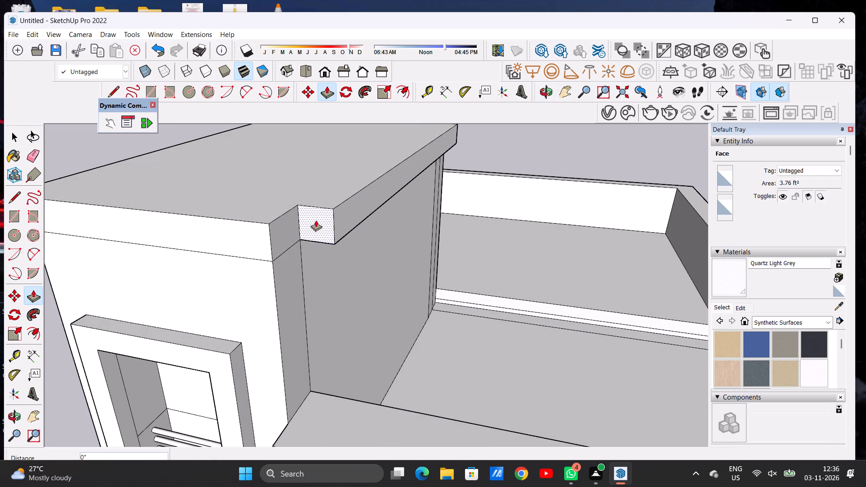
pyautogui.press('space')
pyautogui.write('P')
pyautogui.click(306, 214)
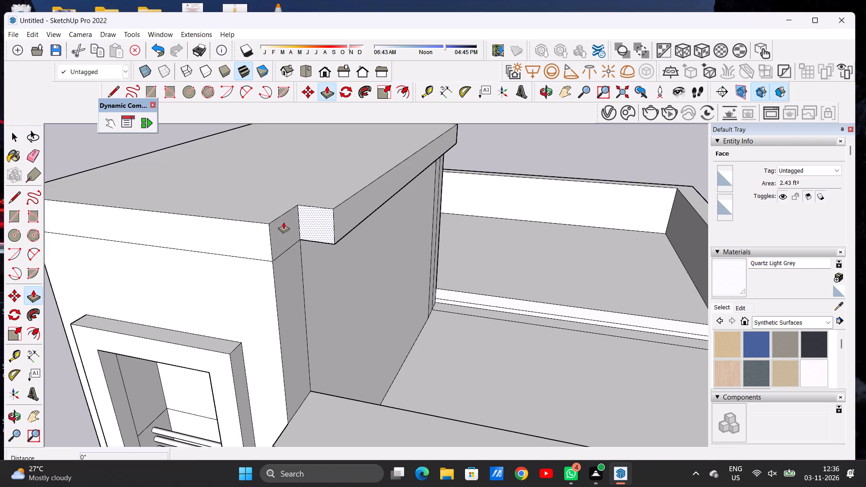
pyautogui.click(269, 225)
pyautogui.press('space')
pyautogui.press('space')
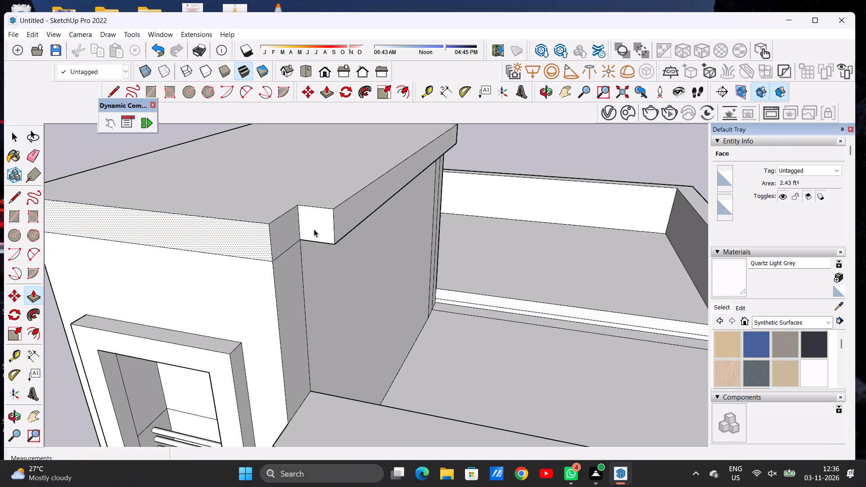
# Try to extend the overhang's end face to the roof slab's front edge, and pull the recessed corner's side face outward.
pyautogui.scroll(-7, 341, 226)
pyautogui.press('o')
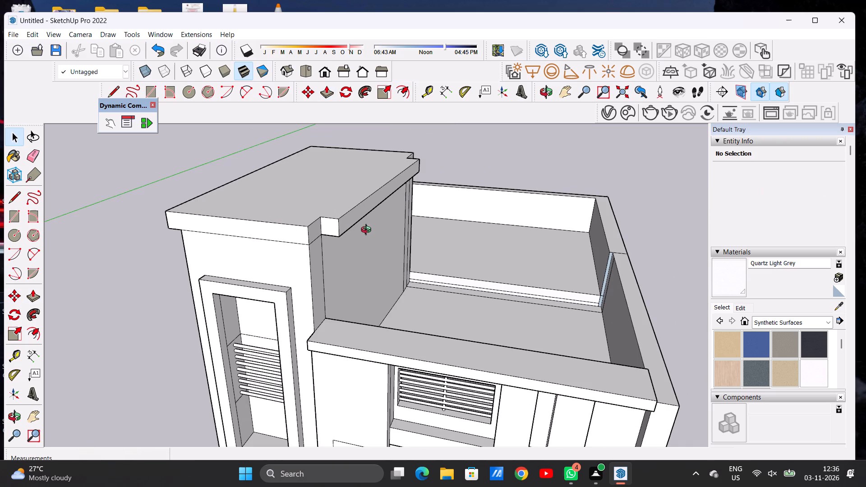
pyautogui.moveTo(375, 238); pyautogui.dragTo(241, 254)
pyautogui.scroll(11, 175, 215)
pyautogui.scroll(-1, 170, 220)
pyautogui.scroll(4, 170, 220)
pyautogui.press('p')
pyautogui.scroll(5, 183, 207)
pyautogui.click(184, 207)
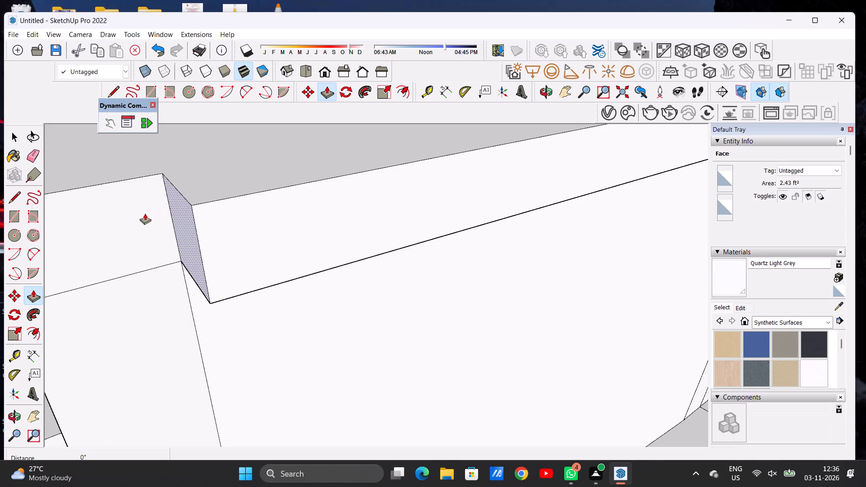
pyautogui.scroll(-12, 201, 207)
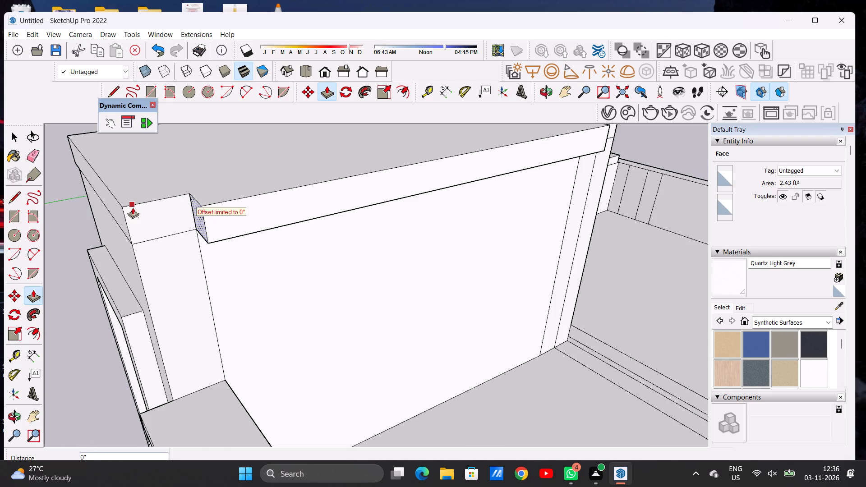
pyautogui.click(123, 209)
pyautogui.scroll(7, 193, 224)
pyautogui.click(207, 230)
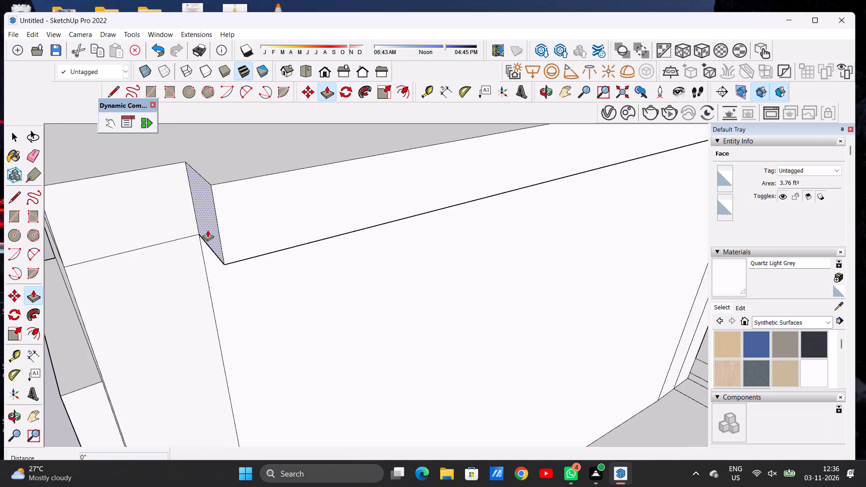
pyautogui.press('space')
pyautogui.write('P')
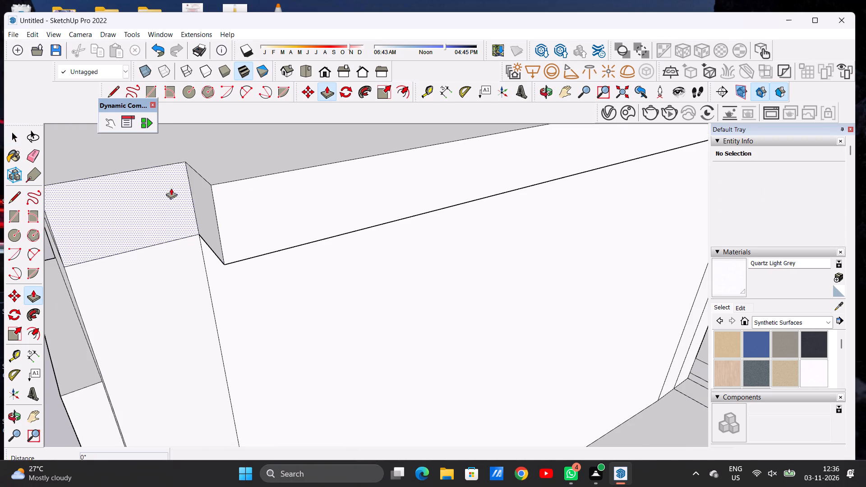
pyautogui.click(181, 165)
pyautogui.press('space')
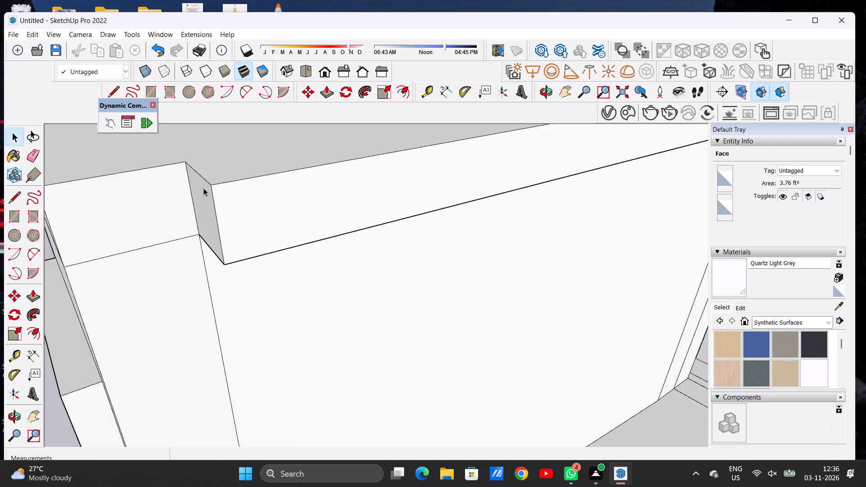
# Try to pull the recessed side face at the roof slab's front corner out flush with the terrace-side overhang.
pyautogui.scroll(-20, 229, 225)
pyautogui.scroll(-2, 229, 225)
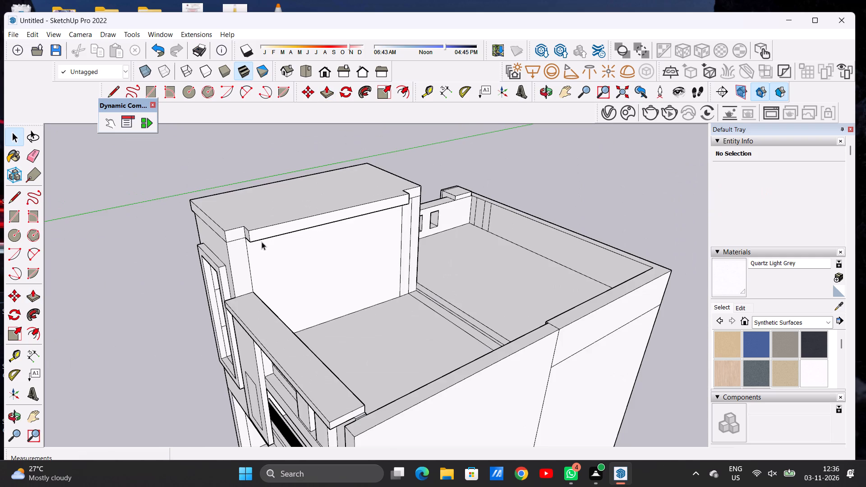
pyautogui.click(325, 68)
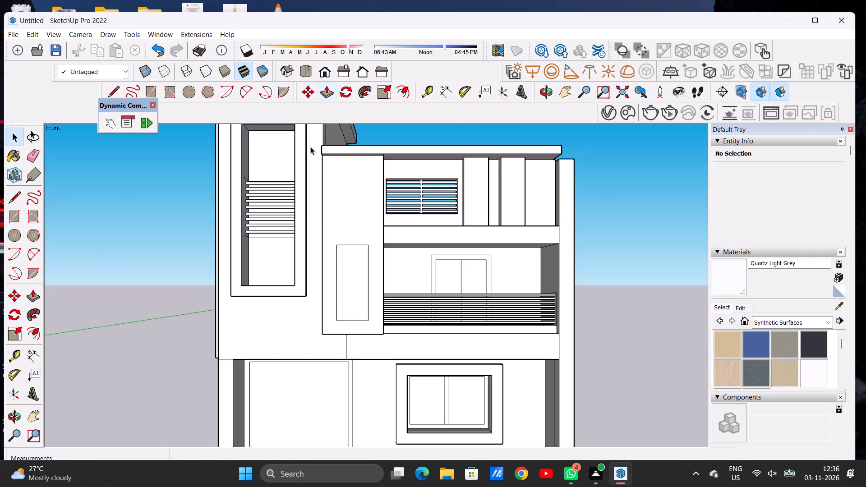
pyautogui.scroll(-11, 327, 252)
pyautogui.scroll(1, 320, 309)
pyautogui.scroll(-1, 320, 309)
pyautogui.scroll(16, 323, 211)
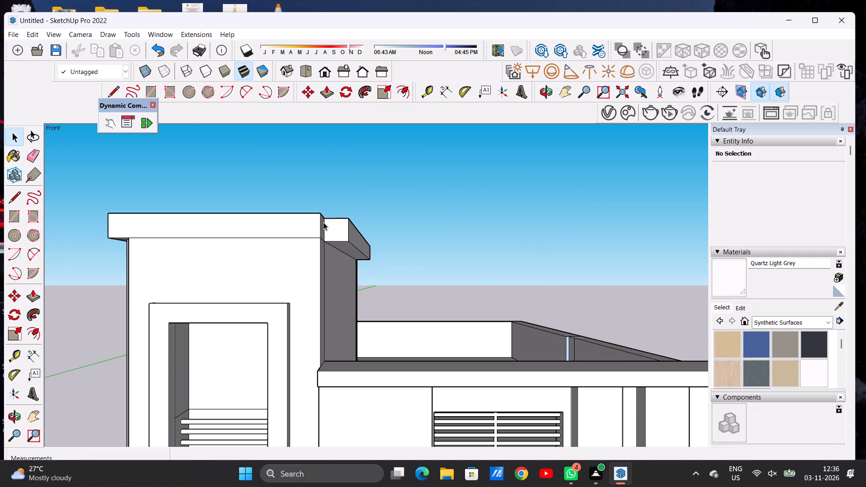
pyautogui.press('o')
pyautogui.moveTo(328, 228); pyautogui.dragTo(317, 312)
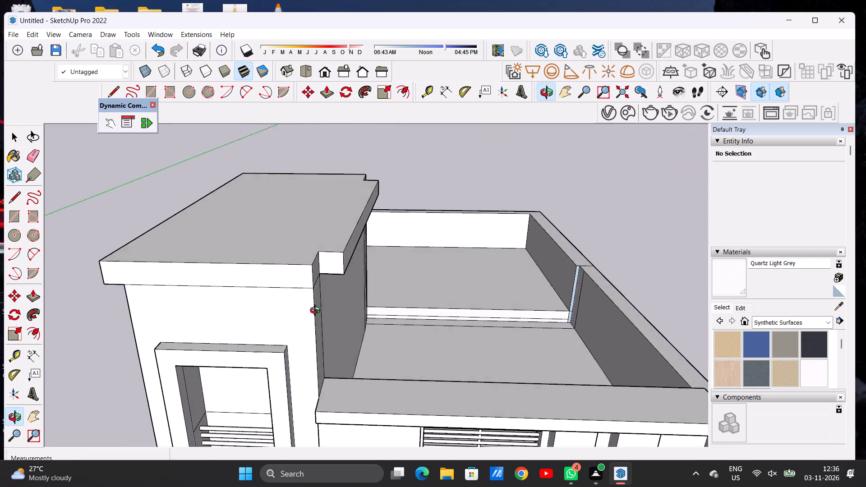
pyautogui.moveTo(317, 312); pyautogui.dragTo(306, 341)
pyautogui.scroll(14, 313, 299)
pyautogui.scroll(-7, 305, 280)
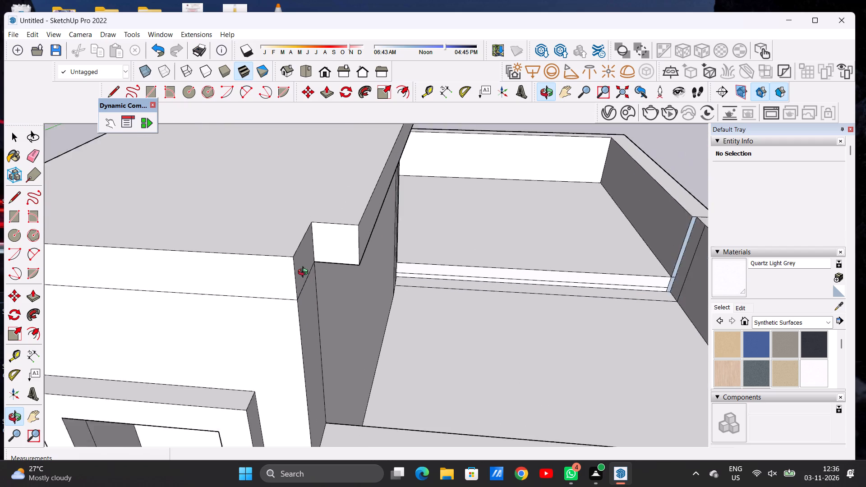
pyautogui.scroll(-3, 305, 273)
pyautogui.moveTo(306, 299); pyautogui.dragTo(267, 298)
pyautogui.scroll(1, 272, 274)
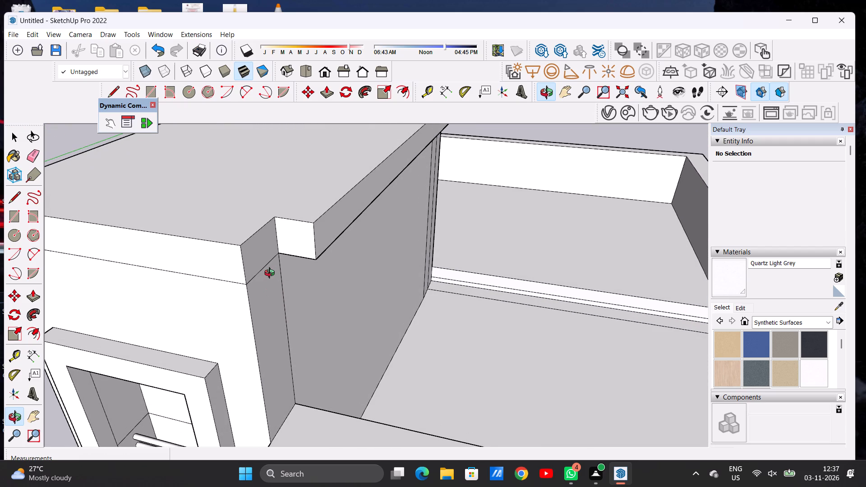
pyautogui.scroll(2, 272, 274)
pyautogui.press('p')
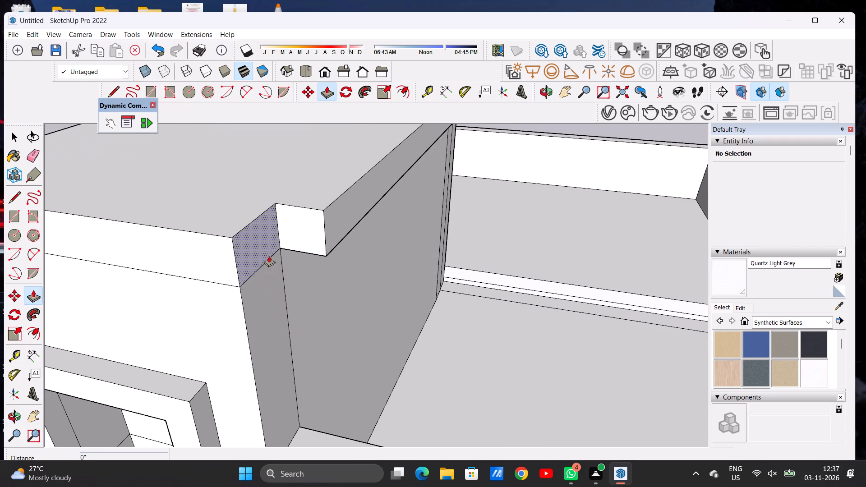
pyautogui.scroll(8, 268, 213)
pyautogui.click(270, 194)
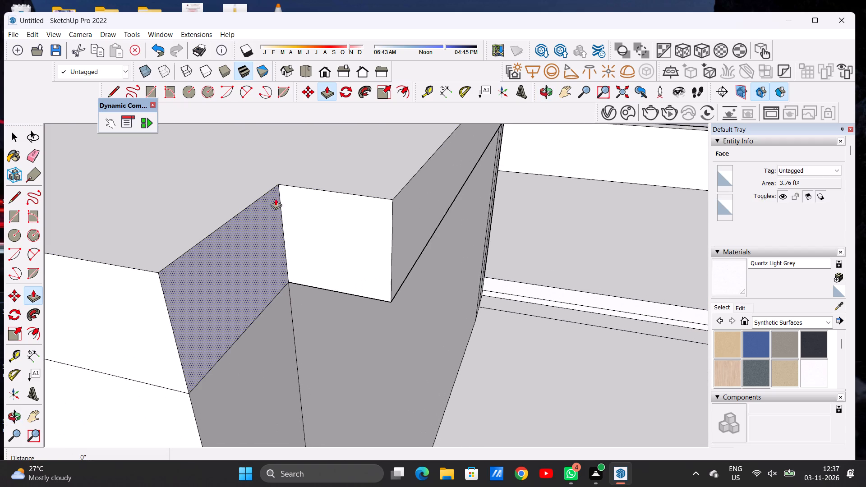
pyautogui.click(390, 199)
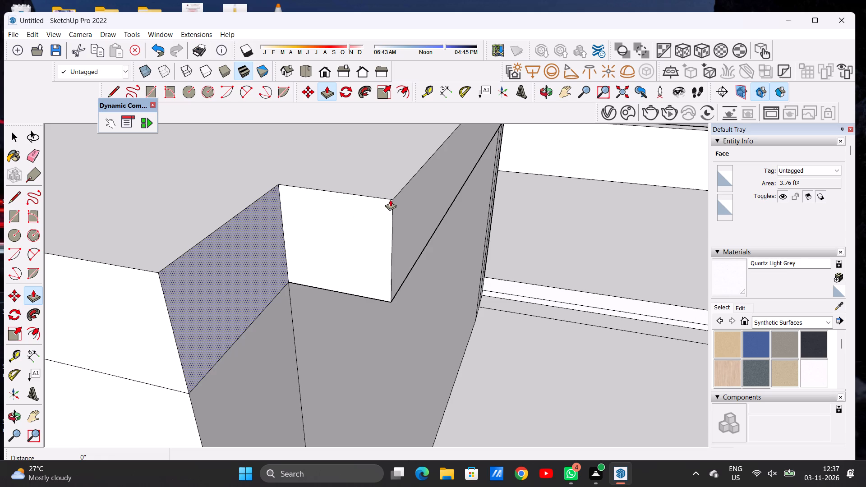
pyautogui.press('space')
# Examine the tower's roof slab and the whole house from above and from the front.
pyautogui.scroll(-4, 354, 219)
pyautogui.scroll(1, 362, 223)
pyautogui.scroll(-12, 364, 223)
pyautogui.scroll(1, 315, 246)
pyautogui.scroll(-3, 315, 246)
pyautogui.scroll(1, 315, 246)
pyautogui.scroll(-9, 315, 246)
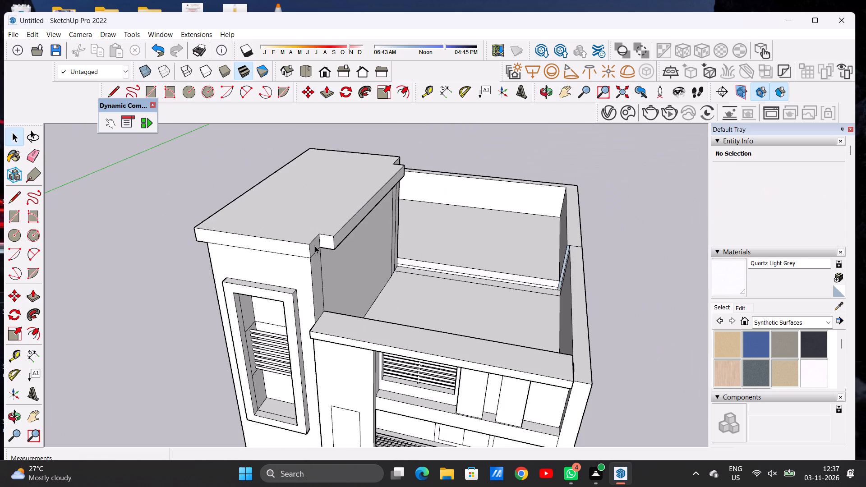
pyautogui.press('o')
pyautogui.scroll(-8, 323, 271)
pyautogui.moveTo(336, 284); pyautogui.dragTo(344, 266)
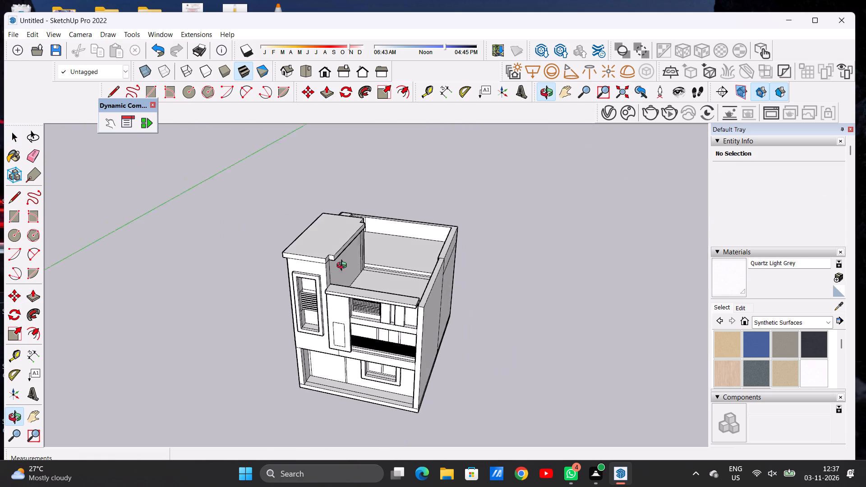
pyautogui.moveTo(344, 266); pyautogui.dragTo(436, 202)
pyautogui.moveTo(416, 207); pyautogui.dragTo(370, 200)
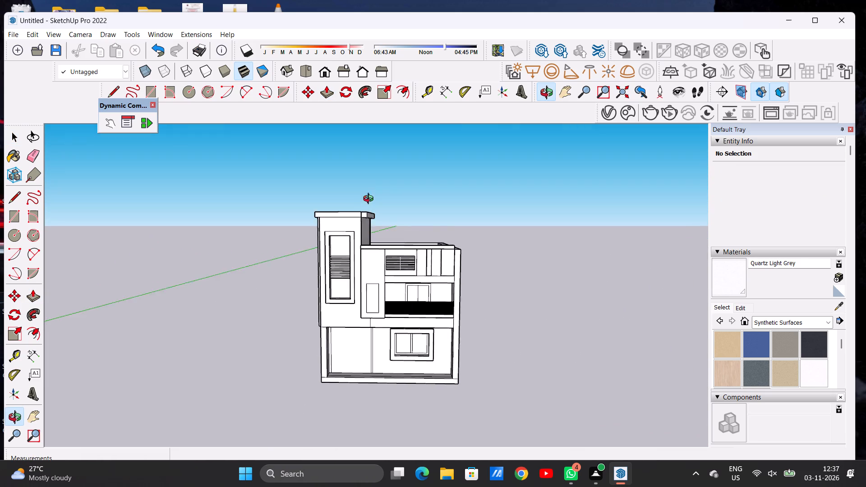
# Examine the tower's roof slab and its terrace-side overhang from above, the terrace side and the front.
pyautogui.moveTo(370, 200); pyautogui.dragTo(361, 200)
pyautogui.scroll(1, 359, 216)
pyautogui.scroll(-1, 359, 216)
pyautogui.scroll(10, 359, 217)
pyautogui.moveTo(362, 217); pyautogui.dragTo(367, 271)
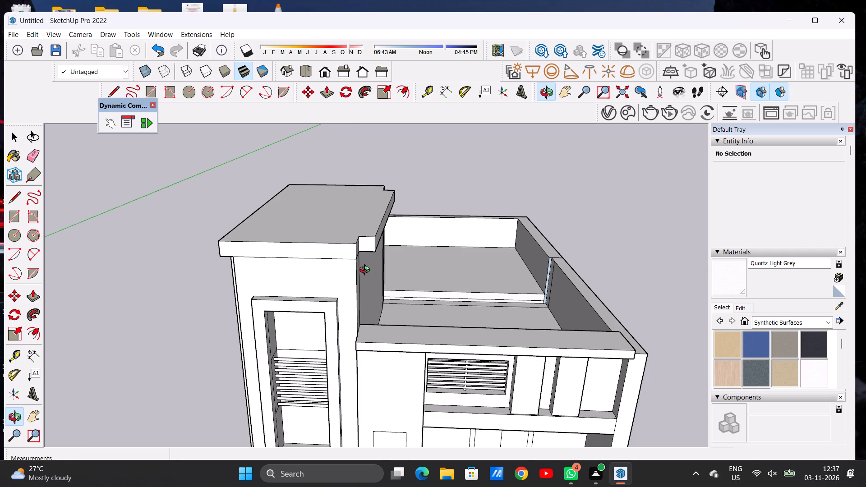
pyautogui.scroll(-4, 365, 284)
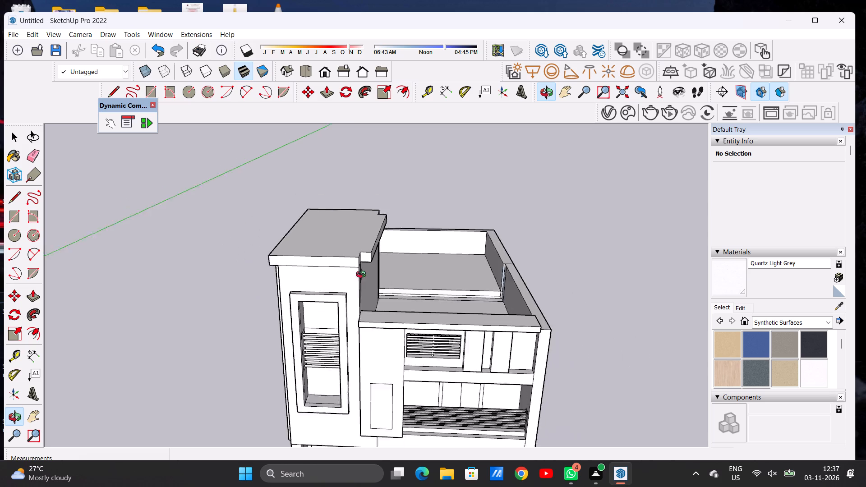
pyautogui.scroll(-3, 363, 276)
pyautogui.scroll(11, 361, 252)
pyautogui.moveTo(397, 280); pyautogui.dragTo(250, 301)
pyautogui.moveTo(361, 271); pyautogui.dragTo(248, 290)
pyautogui.scroll(-13, 353, 281)
pyautogui.moveTo(289, 292); pyautogui.dragTo(347, 281)
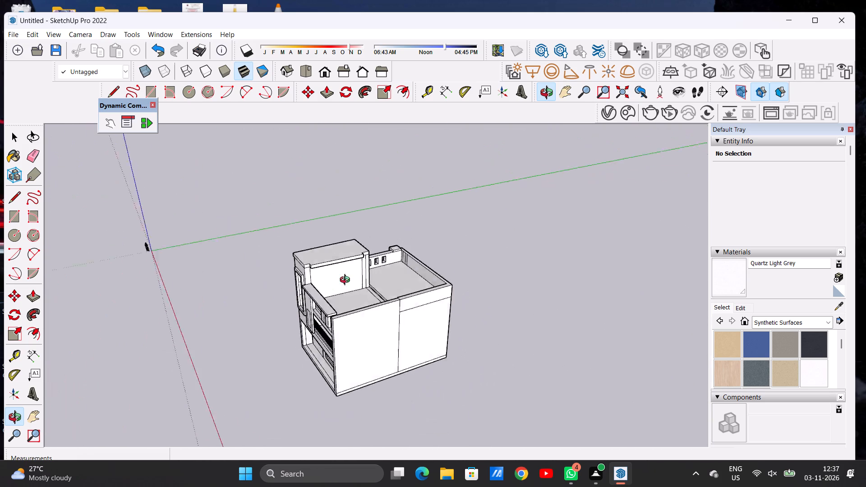
pyautogui.moveTo(347, 281); pyautogui.dragTo(470, 257)
pyautogui.moveTo(312, 288); pyautogui.dragTo(392, 220)
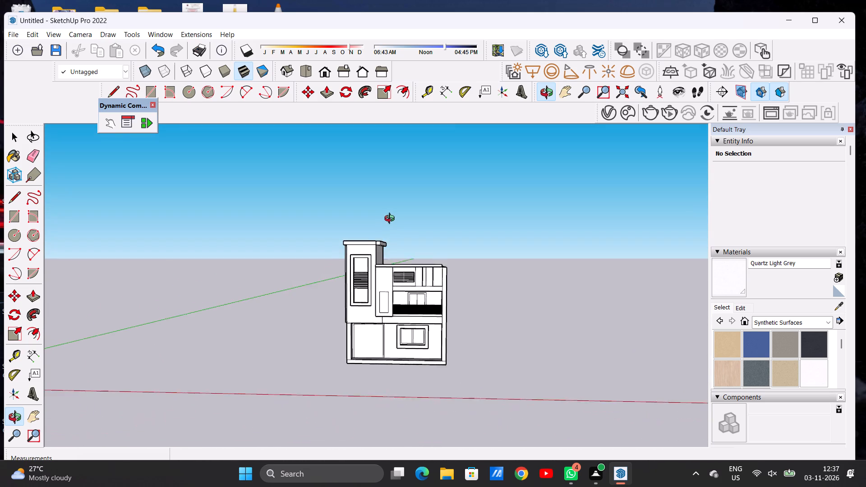
pyautogui.moveTo(392, 220); pyautogui.dragTo(402, 220)
# Push the roof slab's terrace-side overhang face back 1' 7 1/4", flush with the recessed face at the front corner.
pyautogui.scroll(8, 396, 238)
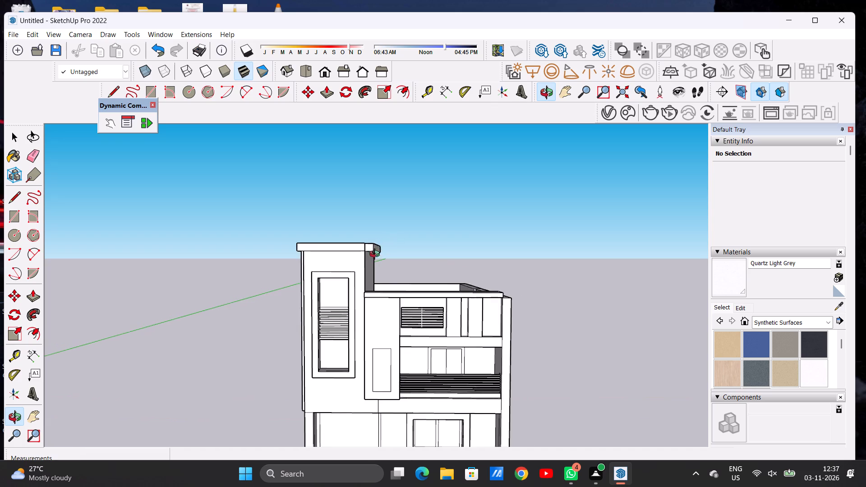
pyautogui.scroll(7, 377, 255)
pyautogui.moveTo(365, 243); pyautogui.dragTo(262, 349)
pyautogui.scroll(12, 330, 275)
pyautogui.press('p')
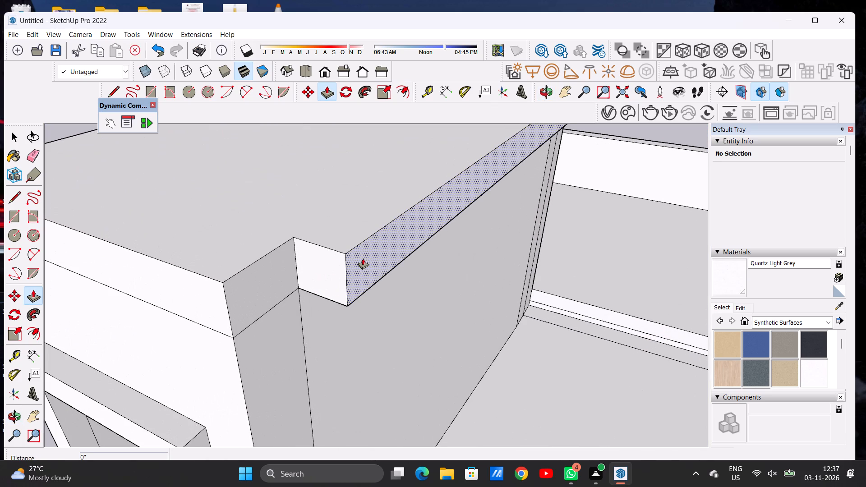
pyautogui.click(363, 258)
pyautogui.click(295, 245)
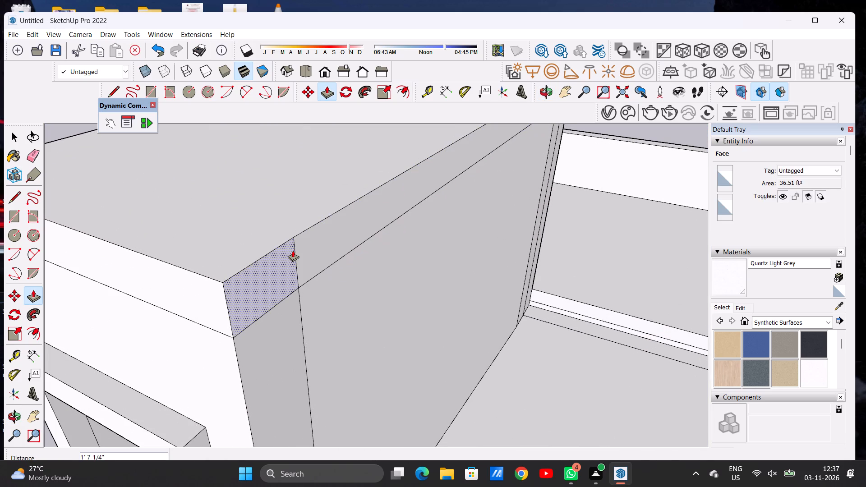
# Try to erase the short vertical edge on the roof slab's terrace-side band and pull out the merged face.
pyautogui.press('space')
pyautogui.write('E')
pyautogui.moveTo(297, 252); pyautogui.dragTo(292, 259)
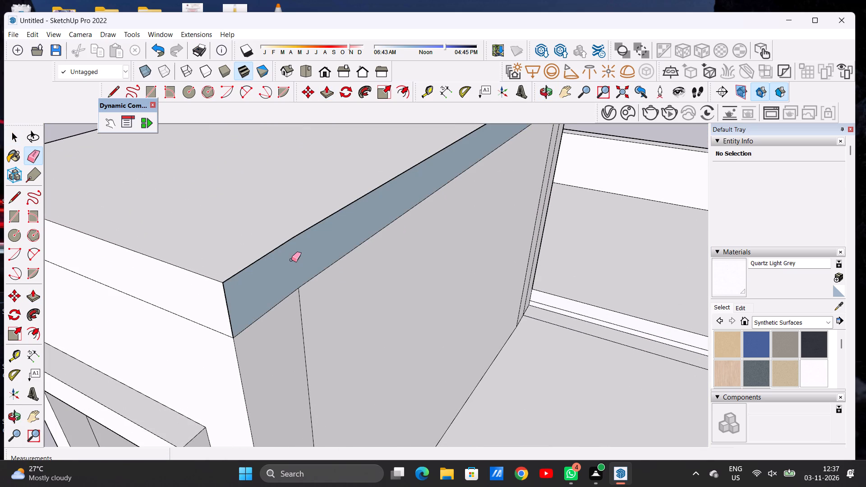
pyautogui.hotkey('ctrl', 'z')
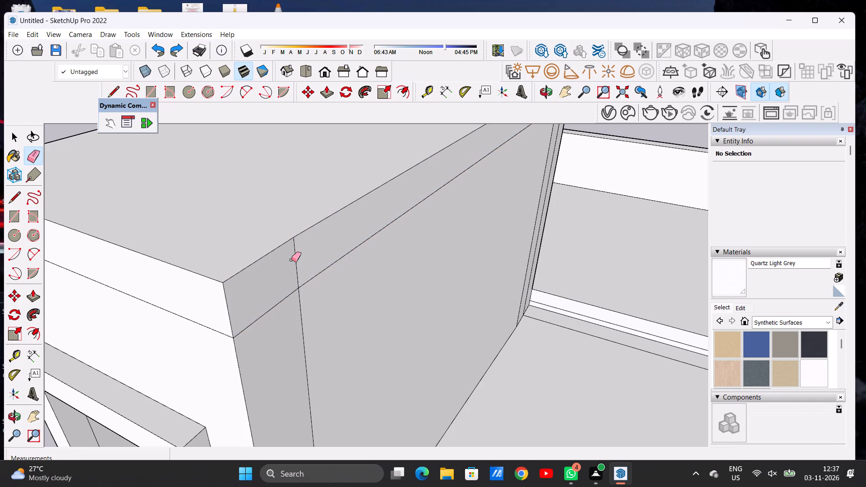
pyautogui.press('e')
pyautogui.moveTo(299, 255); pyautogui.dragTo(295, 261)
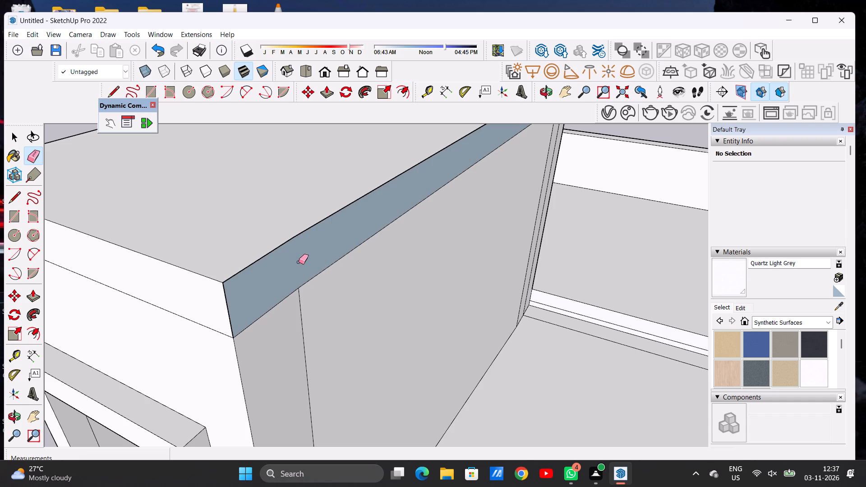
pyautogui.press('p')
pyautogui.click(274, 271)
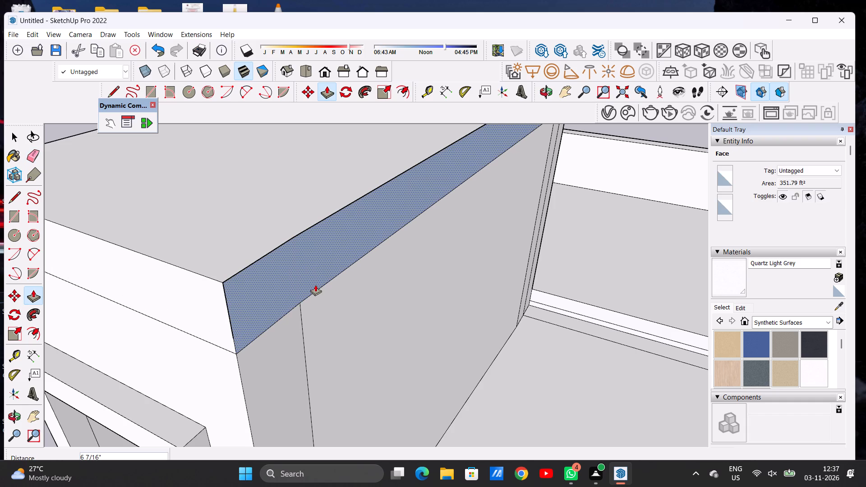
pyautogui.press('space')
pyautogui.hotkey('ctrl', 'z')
# Examine the tower's terrace-side wall and roof slab from the terrace, the front corner and below.
pyautogui.scroll(-9, 320, 267)
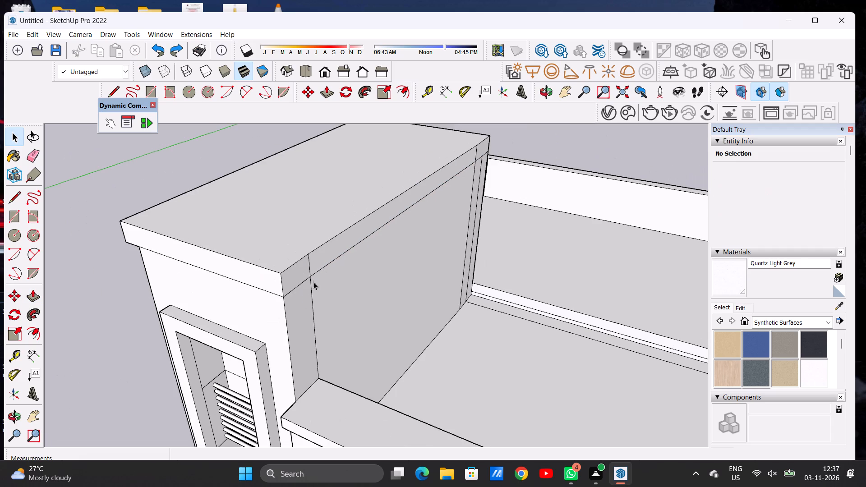
pyautogui.press('o')
pyautogui.moveTo(330, 307); pyautogui.dragTo(143, 298)
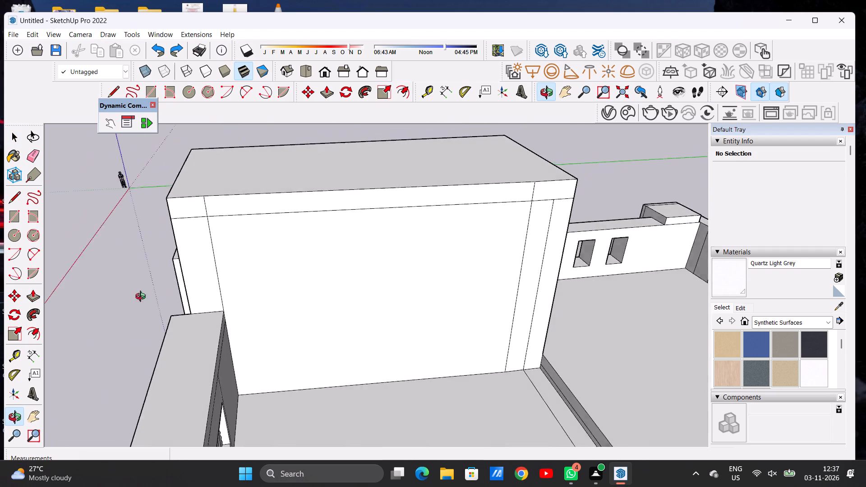
pyautogui.moveTo(143, 298); pyautogui.dragTo(108, 304)
pyautogui.scroll(-4, 349, 319)
pyautogui.scroll(2, 262, 267)
pyautogui.scroll(-1, 258, 261)
pyautogui.scroll(10, 257, 261)
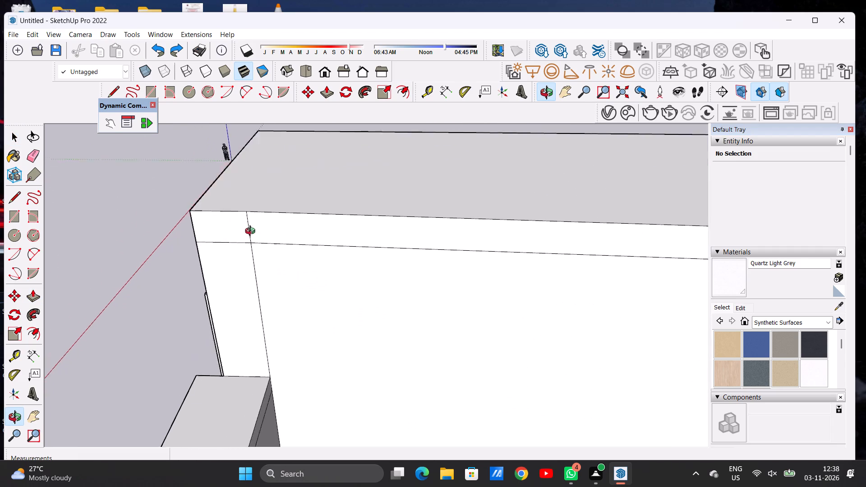
pyautogui.scroll(9, 252, 232)
pyautogui.moveTo(237, 257); pyautogui.dragTo(362, 222)
pyautogui.scroll(-9, 319, 279)
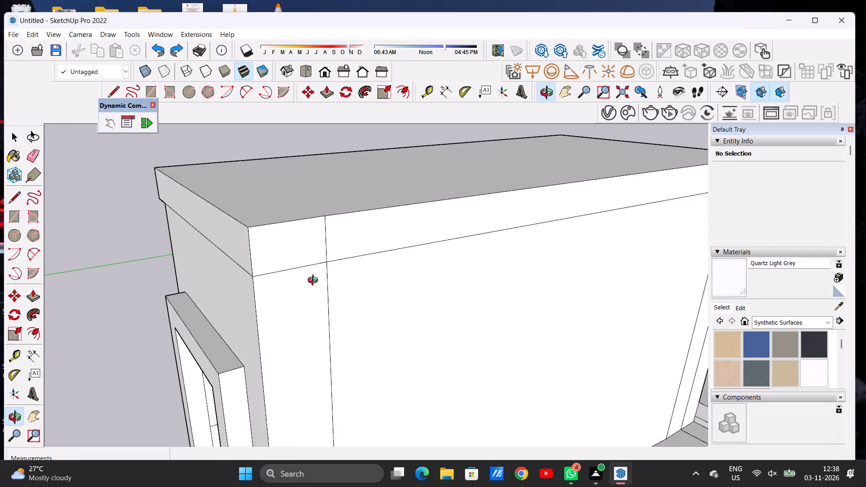
pyautogui.moveTo(314, 281); pyautogui.dragTo(398, 279)
pyautogui.scroll(-8, 263, 287)
pyautogui.moveTo(264, 287); pyautogui.dragTo(460, 254)
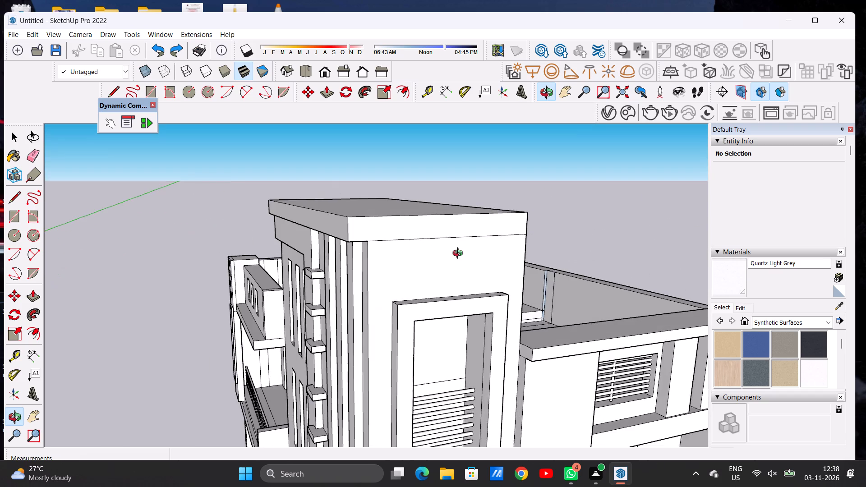
pyautogui.moveTo(460, 254); pyautogui.dragTo(395, 248)
pyautogui.scroll(-12, 276, 263)
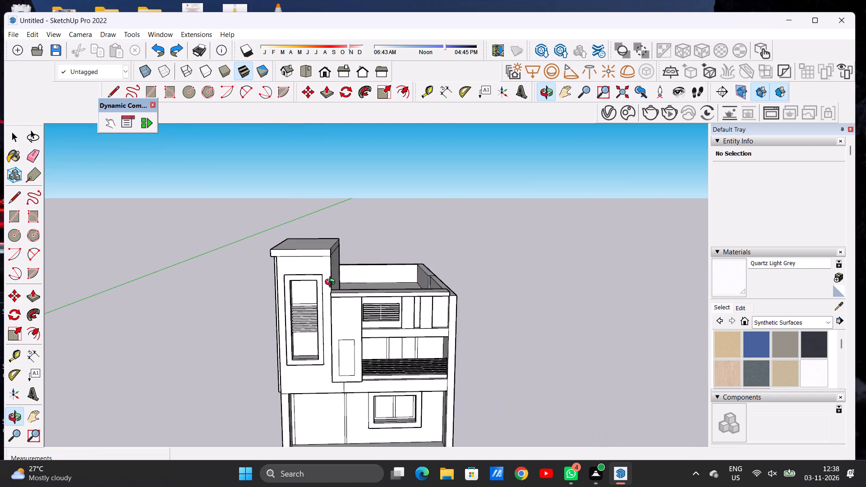
pyautogui.moveTo(319, 284); pyautogui.dragTo(332, 265)
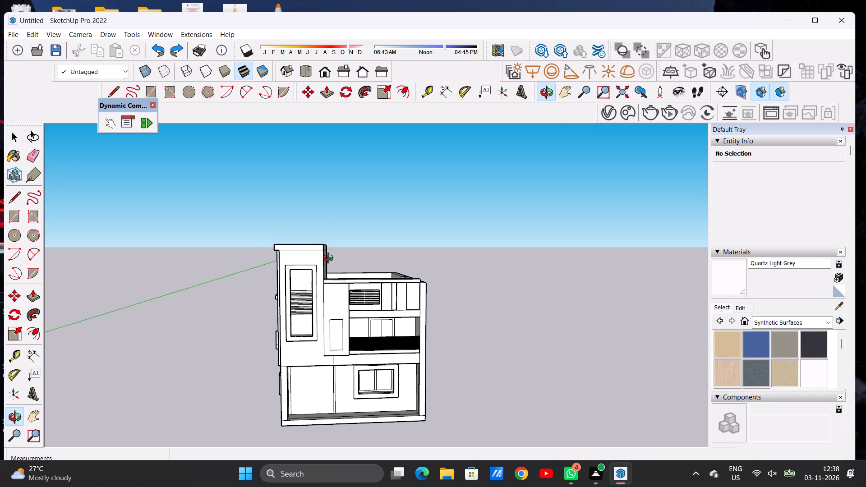
pyautogui.scroll(12, 329, 244)
pyautogui.moveTo(312, 259); pyautogui.dragTo(318, 183)
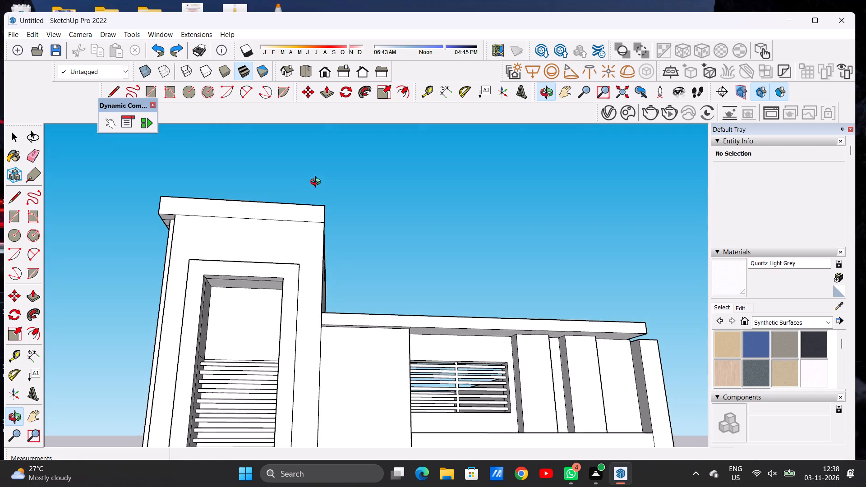
# Pull the tower roof slab's front face outward about 1' 4" past the front wall.
pyautogui.moveTo(318, 183); pyautogui.dragTo(225, 292)
pyautogui.scroll(4, 280, 262)
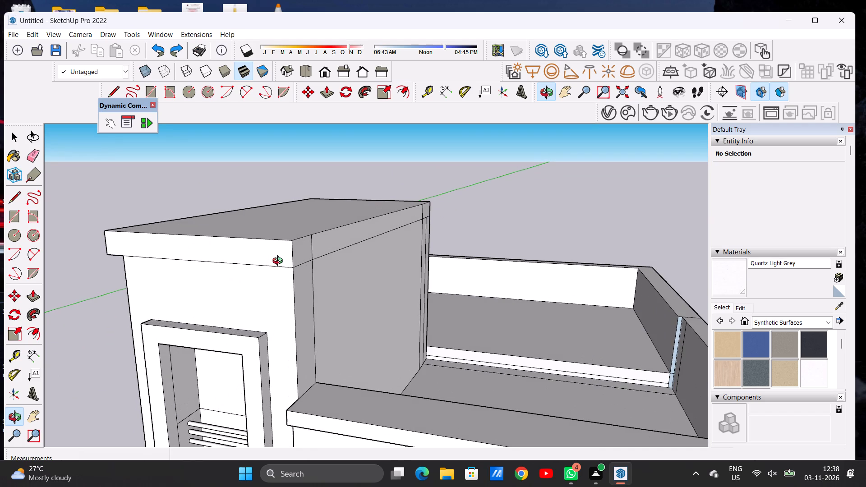
pyautogui.press('p')
pyautogui.click(279, 257)
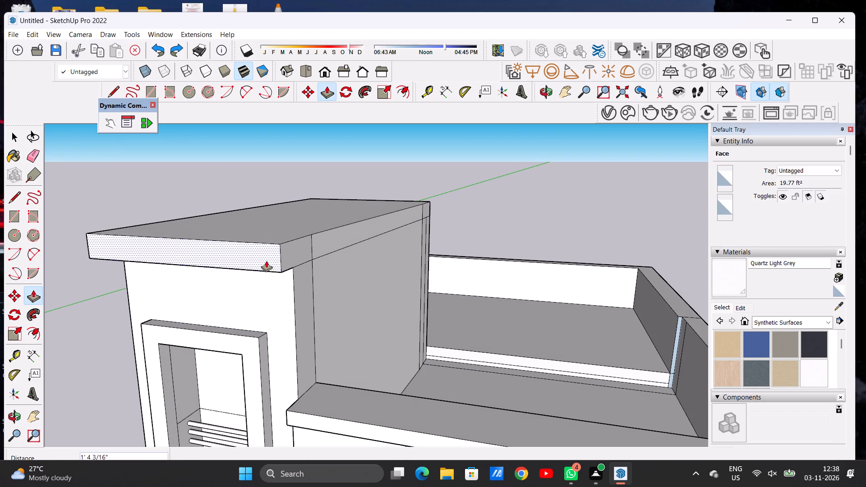
pyautogui.click(266, 261)
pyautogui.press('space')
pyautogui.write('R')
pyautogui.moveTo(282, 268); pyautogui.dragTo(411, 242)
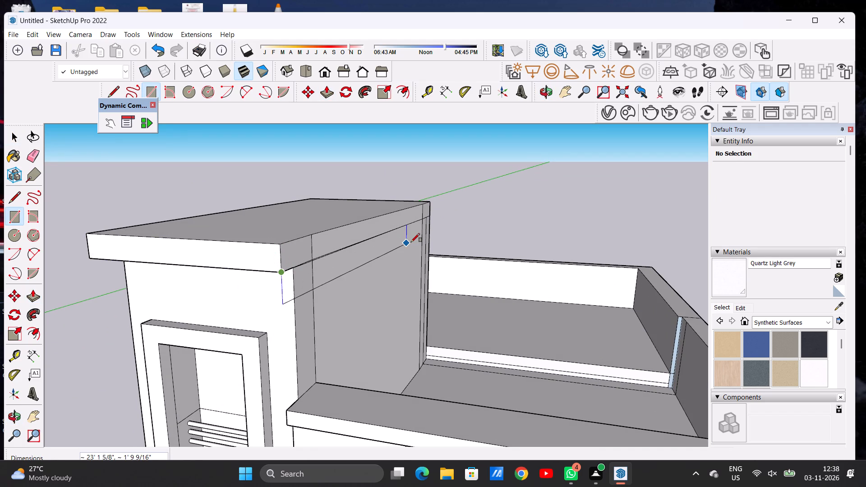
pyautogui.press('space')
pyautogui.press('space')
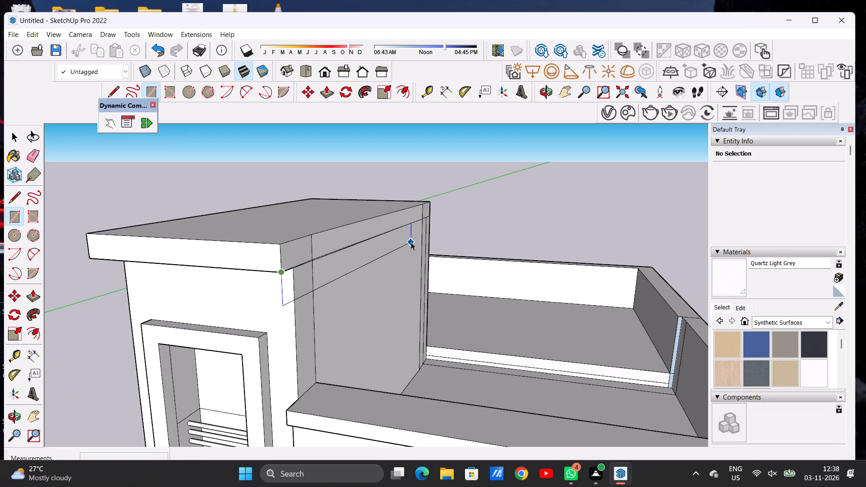
# Examine the whole house from the front and from the tower side to check the roof slab's front overhang.
pyautogui.press('o')
pyautogui.moveTo(336, 281); pyautogui.dragTo(405, 266)
pyautogui.scroll(-7, 362, 272)
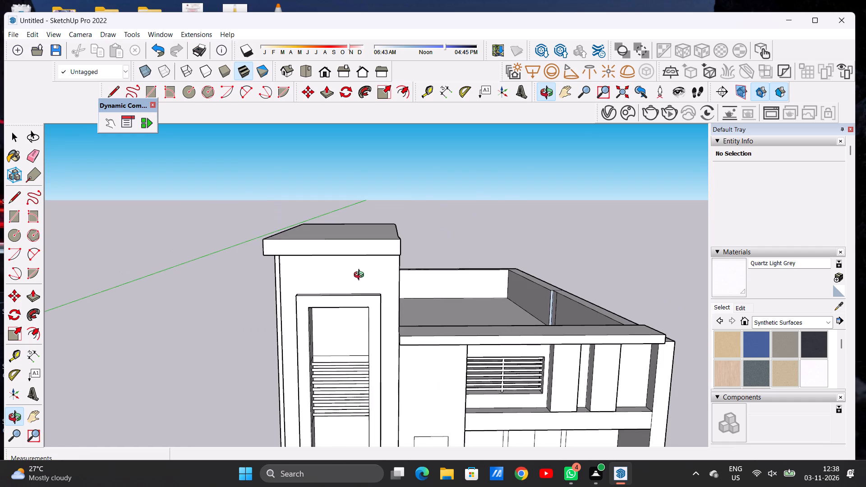
pyautogui.moveTo(399, 297); pyautogui.dragTo(394, 272)
pyautogui.scroll(-1, 370, 302)
pyautogui.scroll(1, 370, 302)
pyautogui.scroll(-3, 370, 302)
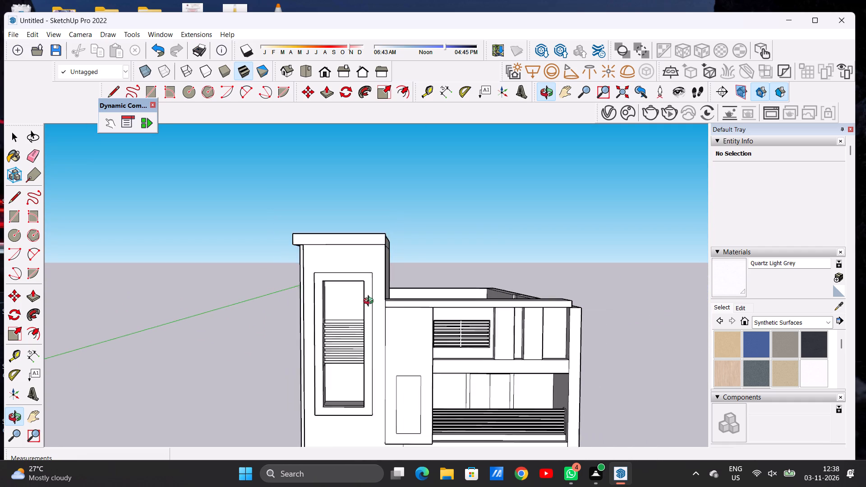
pyautogui.scroll(-8, 370, 302)
pyautogui.moveTo(388, 325); pyautogui.dragTo(391, 311)
pyautogui.moveTo(391, 311); pyautogui.dragTo(391, 317)
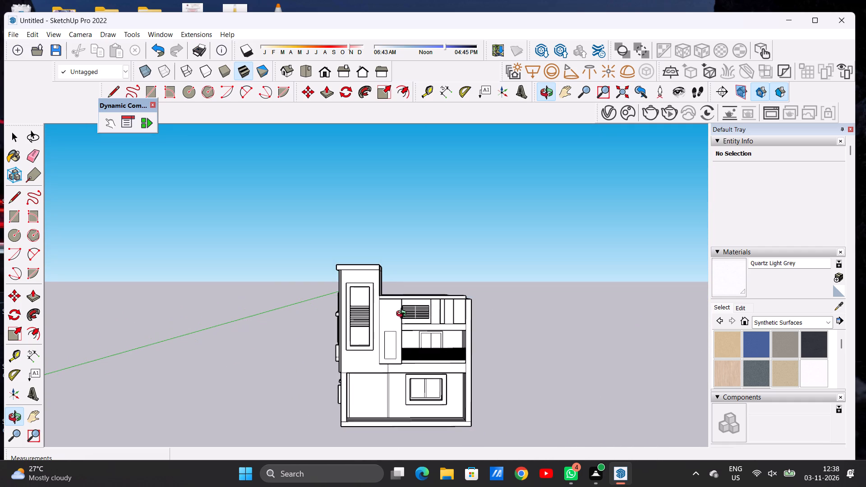
pyautogui.moveTo(358, 323); pyautogui.dragTo(457, 322)
pyautogui.moveTo(398, 324); pyautogui.dragTo(470, 341)
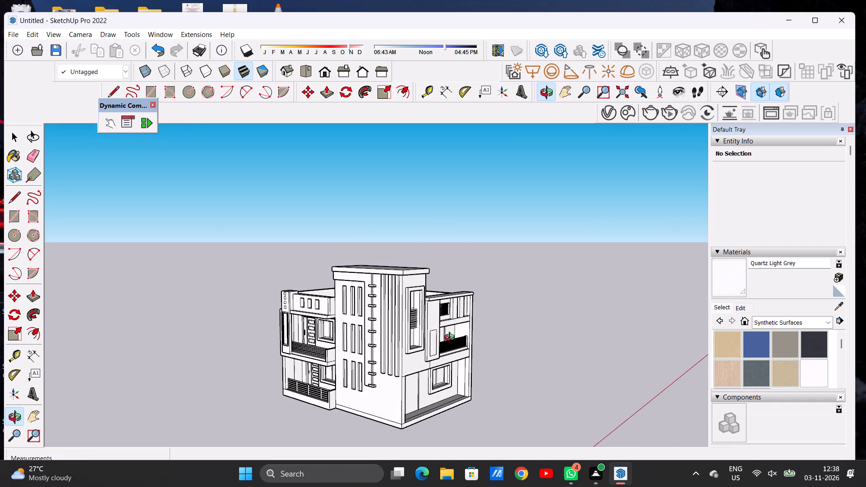
pyautogui.scroll(5, 415, 294)
pyautogui.scroll(-6, 398, 295)
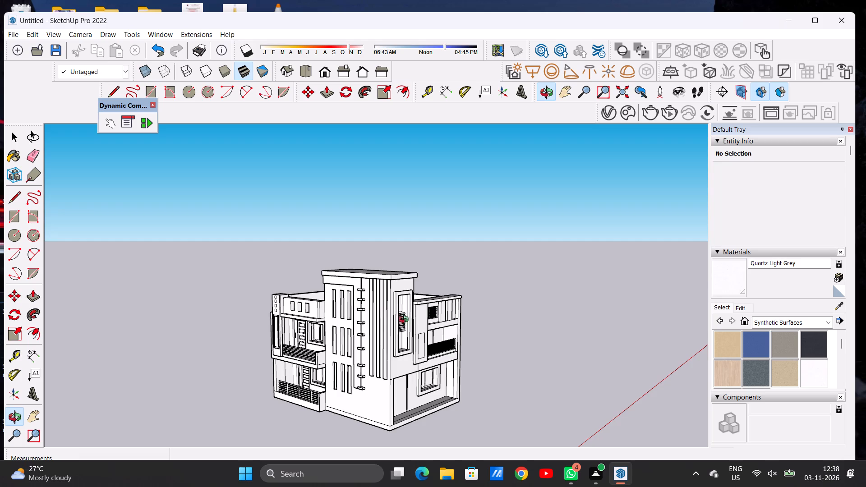
pyautogui.moveTo(404, 326); pyautogui.dragTo(385, 317)
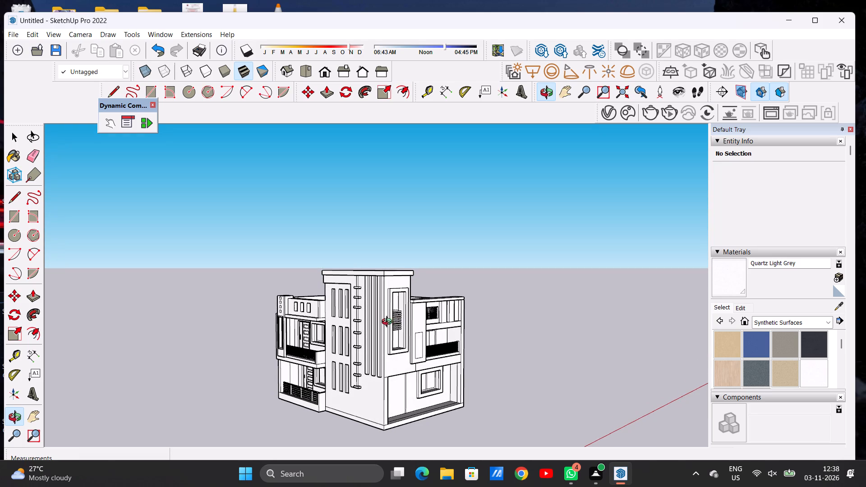
pyautogui.scroll(-3, 374, 315)
pyautogui.moveTo(438, 342); pyautogui.dragTo(269, 334)
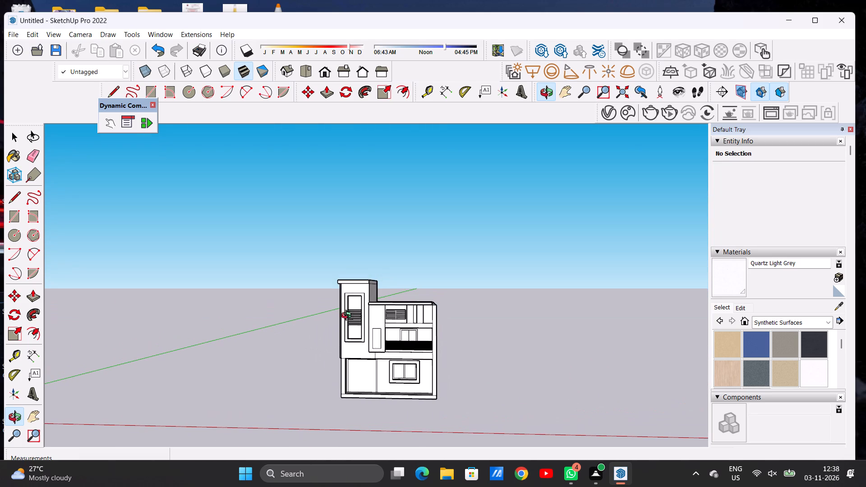
# Examine the tower's roof slab and the upper front facade more closely from the front.
pyautogui.scroll(12, 361, 320)
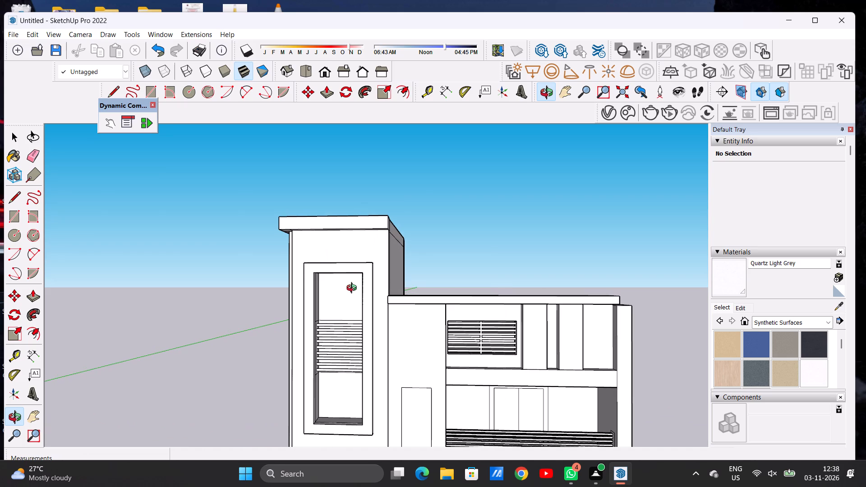
pyautogui.scroll(-5, 354, 289)
pyautogui.scroll(12, 384, 314)
pyautogui.moveTo(396, 325); pyautogui.dragTo(410, 326)
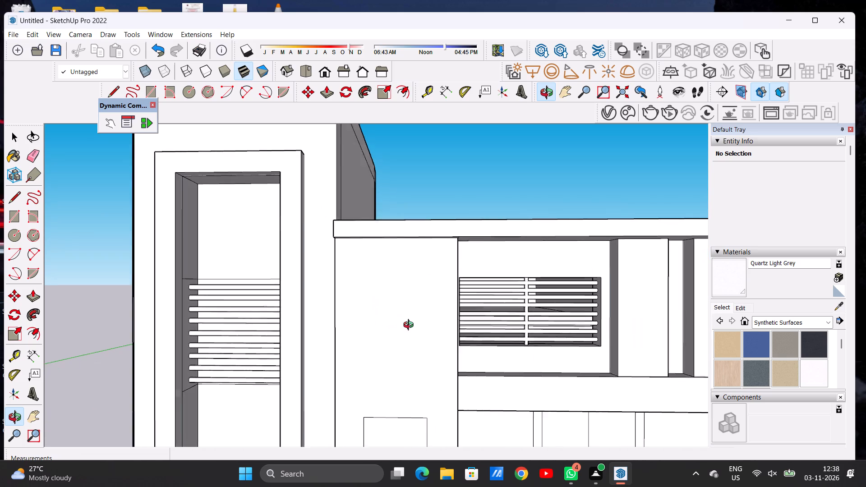
pyautogui.moveTo(410, 326); pyautogui.dragTo(400, 331)
pyautogui.click(405, 331)
pyautogui.scroll(-4, 405, 322)
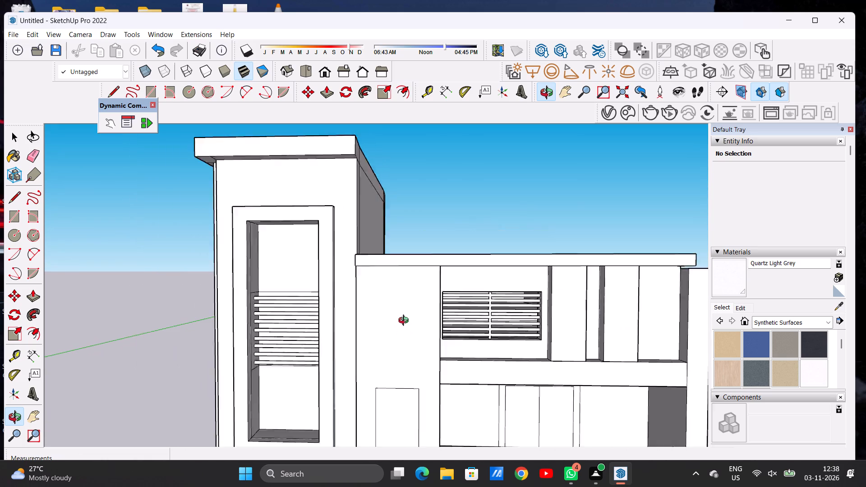
pyautogui.scroll(-5, 405, 322)
pyautogui.scroll(3, 404, 337)
pyautogui.scroll(-4, 404, 337)
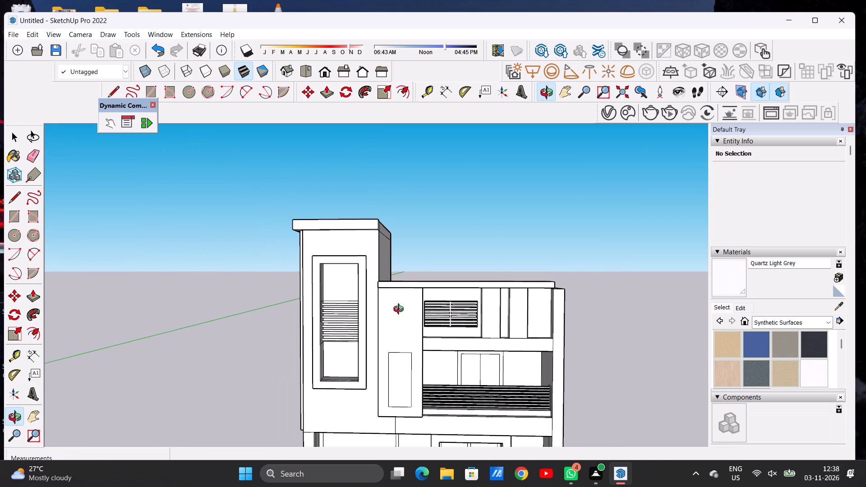
pyautogui.scroll(-1, 401, 310)
pyautogui.scroll(5, 401, 327)
pyautogui.scroll(-1, 401, 329)
pyautogui.scroll(1, 401, 329)
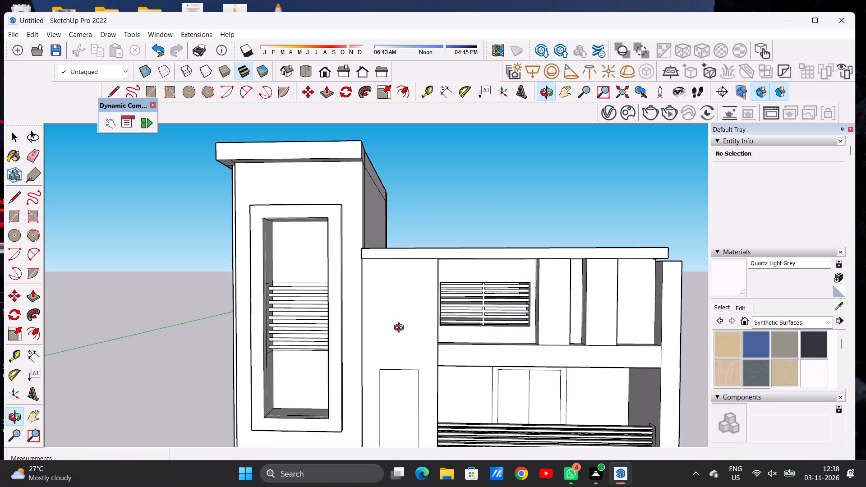
# Draw a small square about 1' 8" wide near the top of the facade strip beside the tower, and shift it sideways about 5".
pyautogui.press('r')
pyautogui.scroll(2, 400, 334)
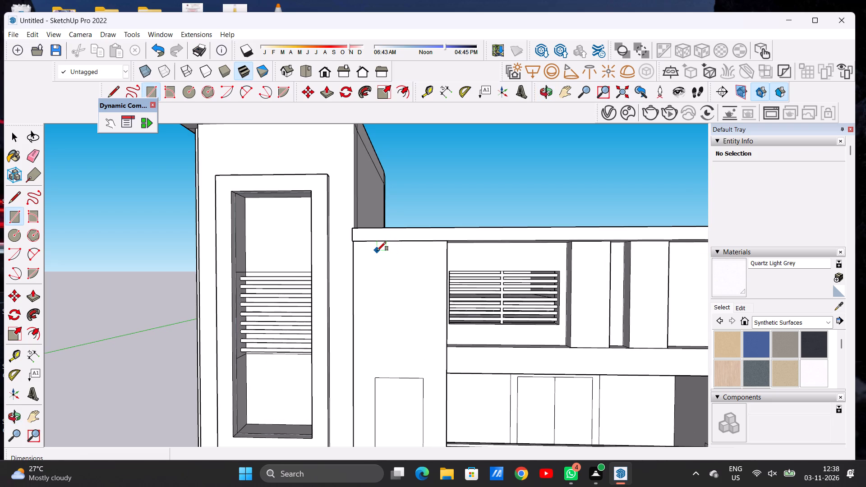
pyautogui.click(377, 251)
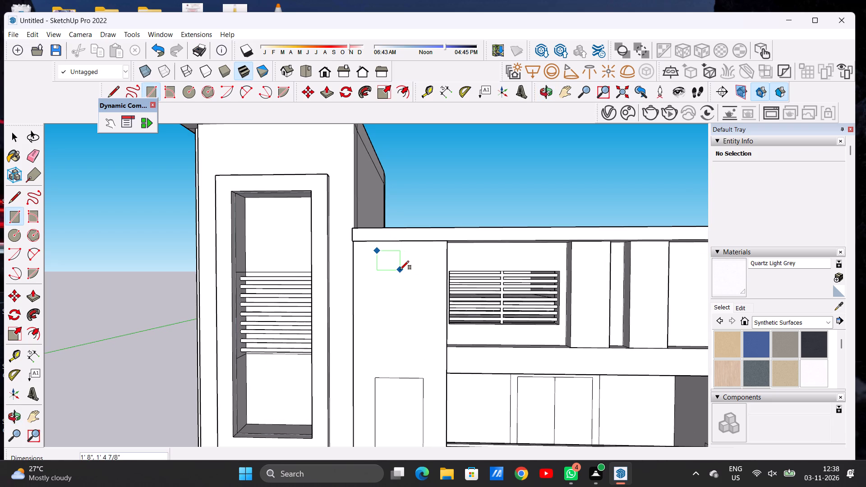
pyautogui.click(400, 272)
pyautogui.press('space')
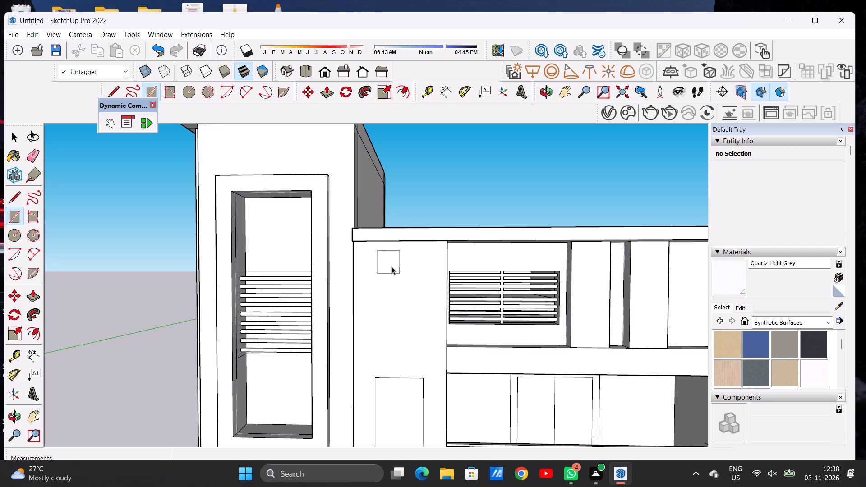
pyautogui.doubleClick(392, 266)
pyautogui.press('m')
pyautogui.click(401, 273)
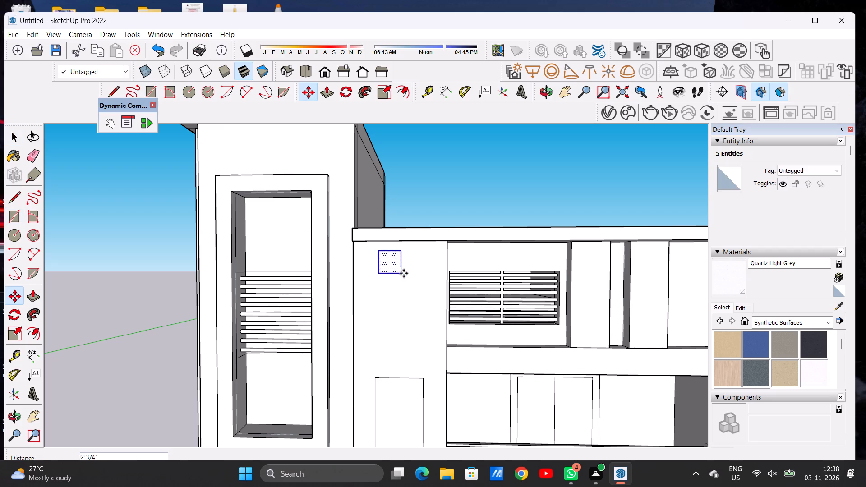
pyautogui.click(405, 275)
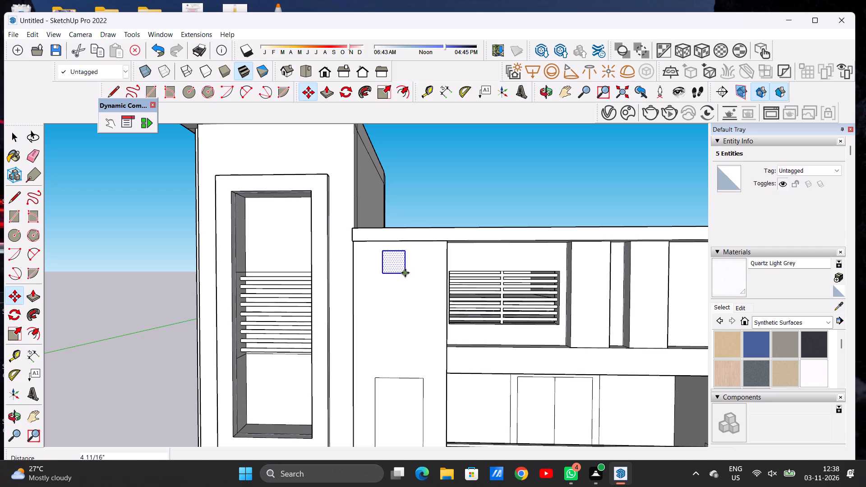
# Copy the small square three times straight down the strip, forming an evenly spaced column of four above the tall rectangle.
pyautogui.click(405, 273)
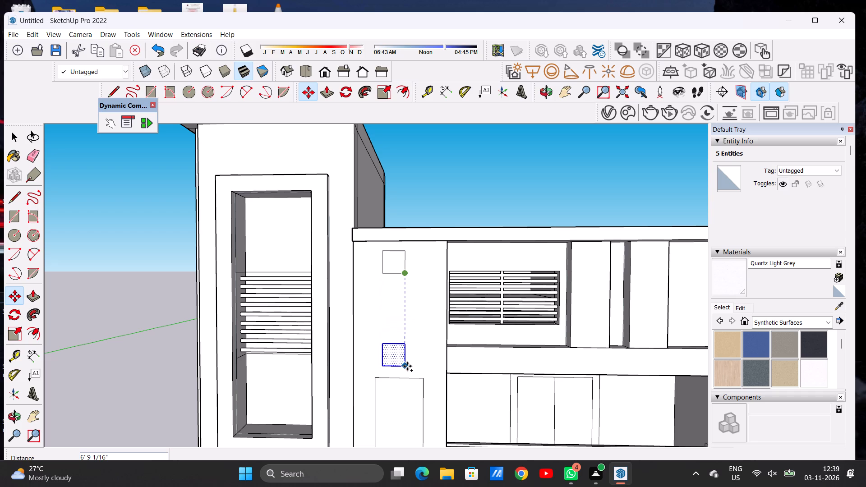
pyautogui.click(407, 366)
pyautogui.click(407, 366)
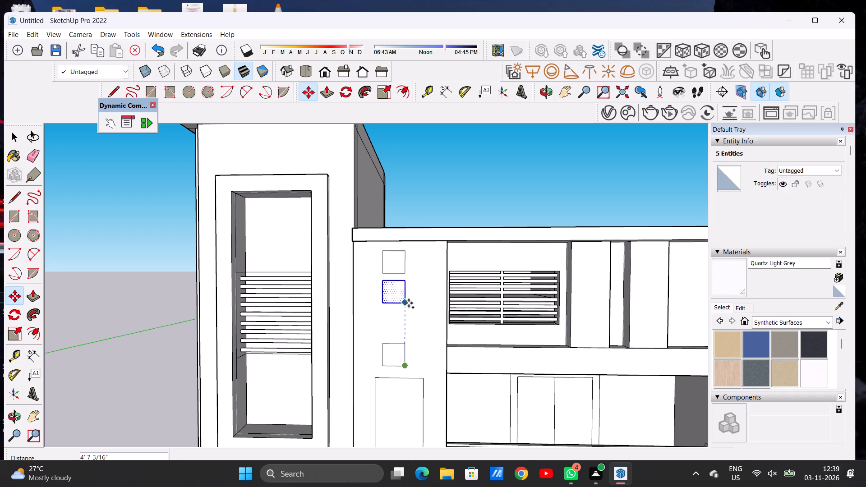
pyautogui.click(409, 303)
pyautogui.click(409, 303)
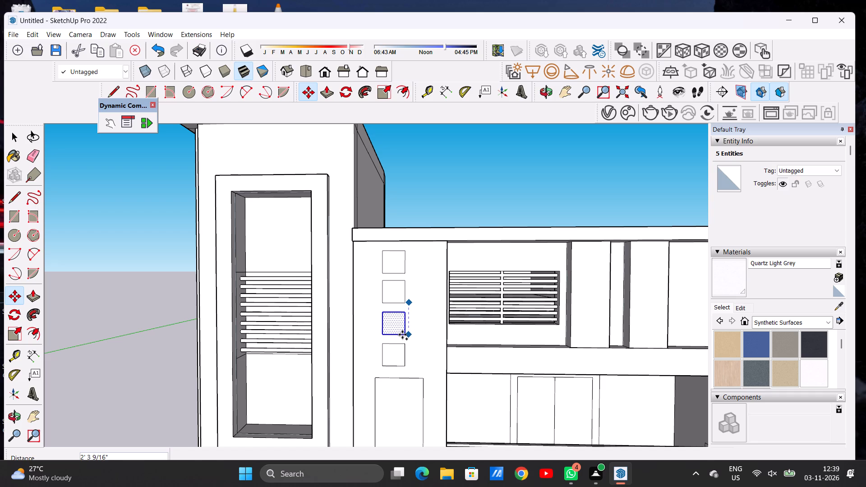
pyautogui.click(402, 334)
pyautogui.press('space')
pyautogui.click(474, 180)
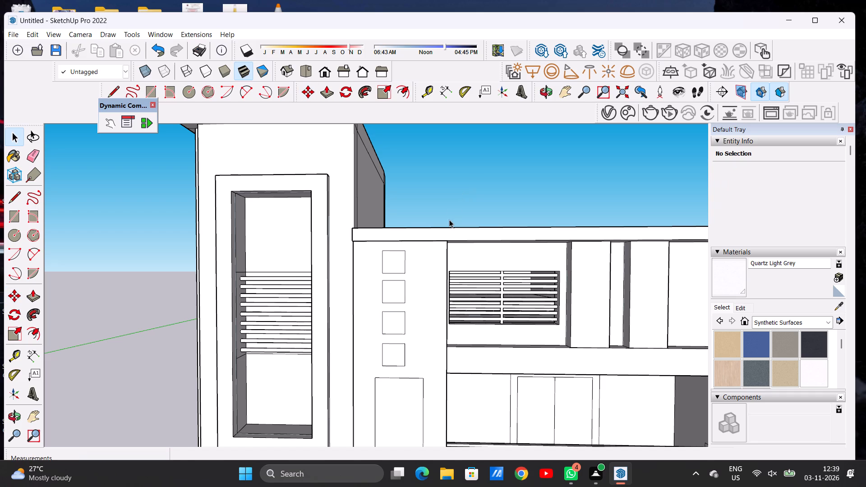
# Push/Pull the upper two squares of the column outward about 6" from the wall.
pyautogui.press('o')
pyautogui.scroll(-8, 442, 228)
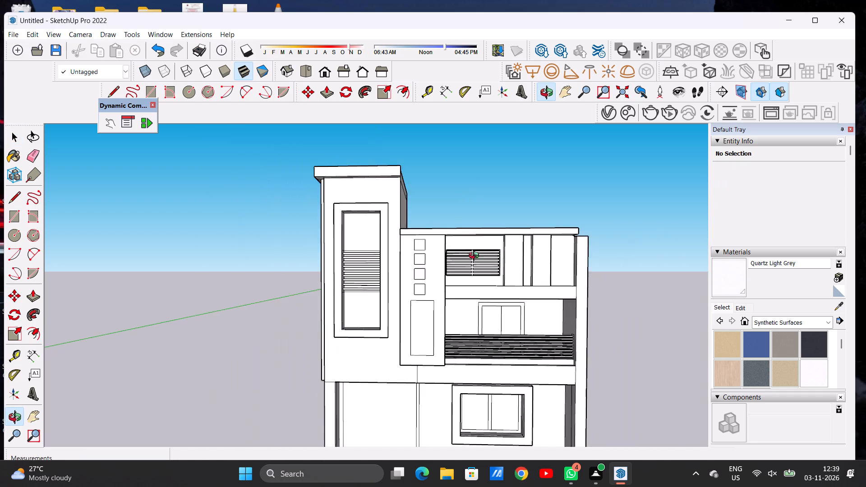
pyautogui.moveTo(452, 266); pyautogui.dragTo(305, 332)
pyautogui.scroll(11, 313, 297)
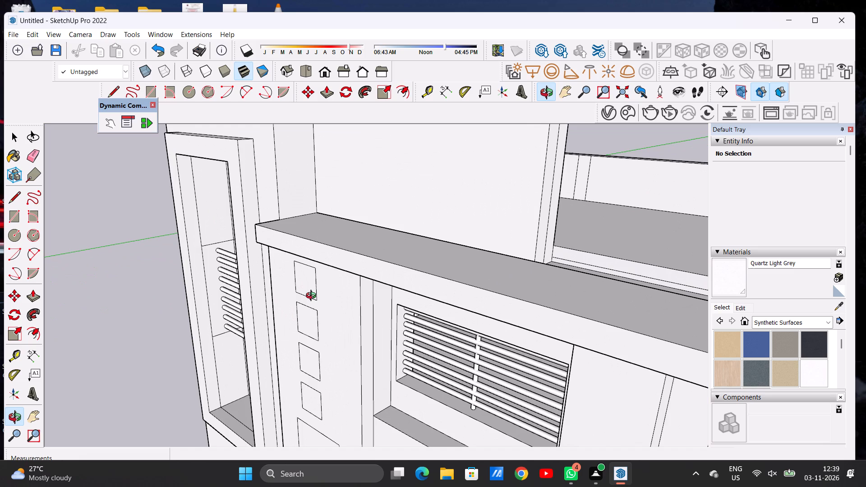
pyautogui.press('p')
pyautogui.scroll(5, 309, 281)
pyautogui.click(311, 281)
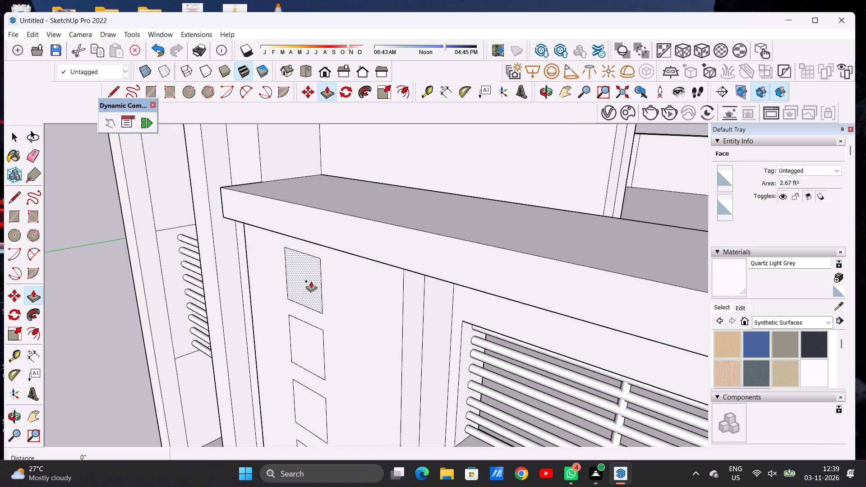
pyautogui.click(297, 287)
pyautogui.click(315, 332)
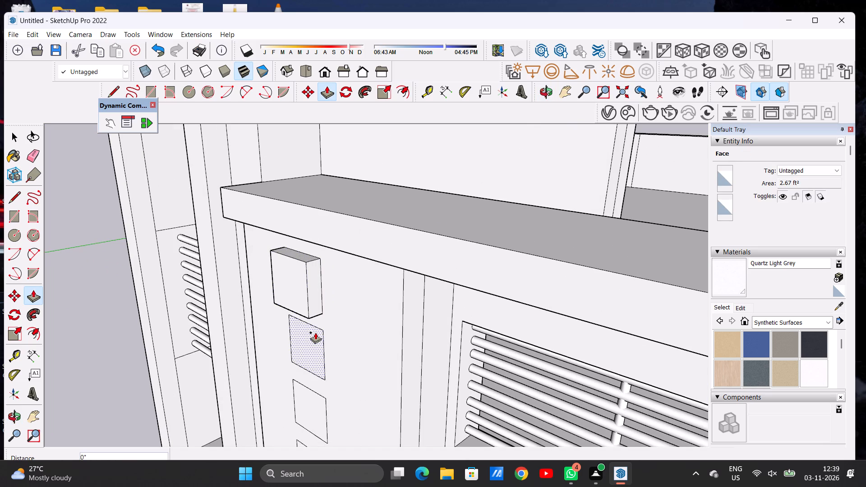
pyautogui.click(306, 315)
# Push/Pull the lower two squares outward about 6" to match the upper blocks.
pyautogui.scroll(-9, 304, 282)
pyautogui.scroll(2, 307, 351)
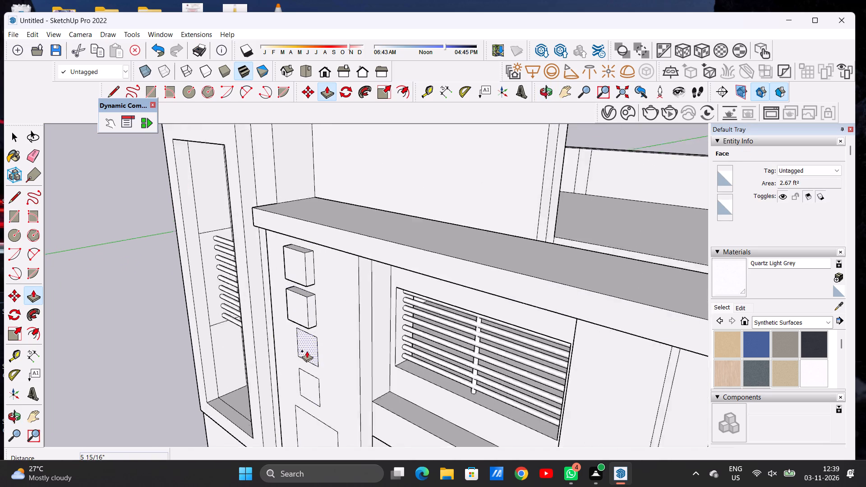
pyautogui.scroll(7, 307, 351)
pyautogui.click(314, 339)
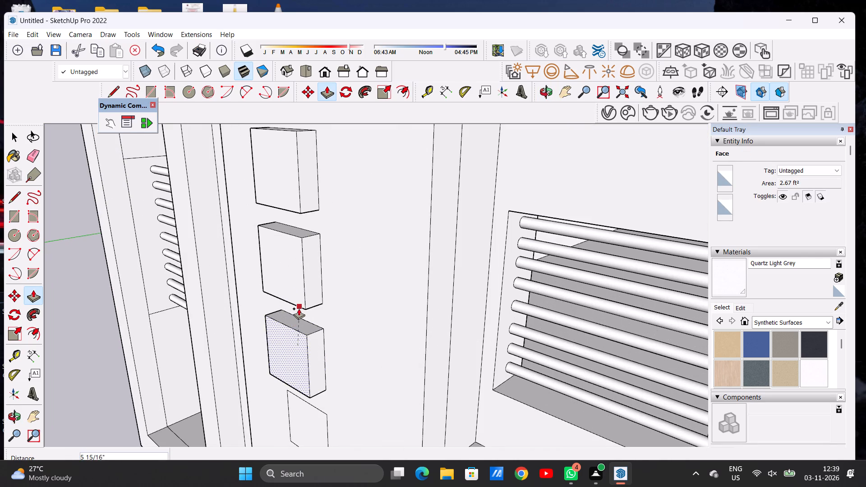
pyautogui.click(305, 312)
pyautogui.scroll(-6, 300, 285)
pyautogui.scroll(2, 310, 373)
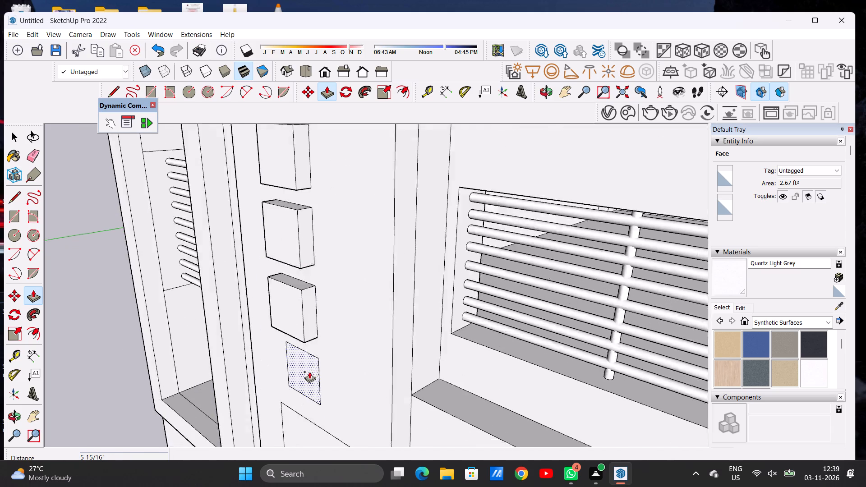
pyautogui.scroll(11, 309, 372)
pyautogui.click(316, 361)
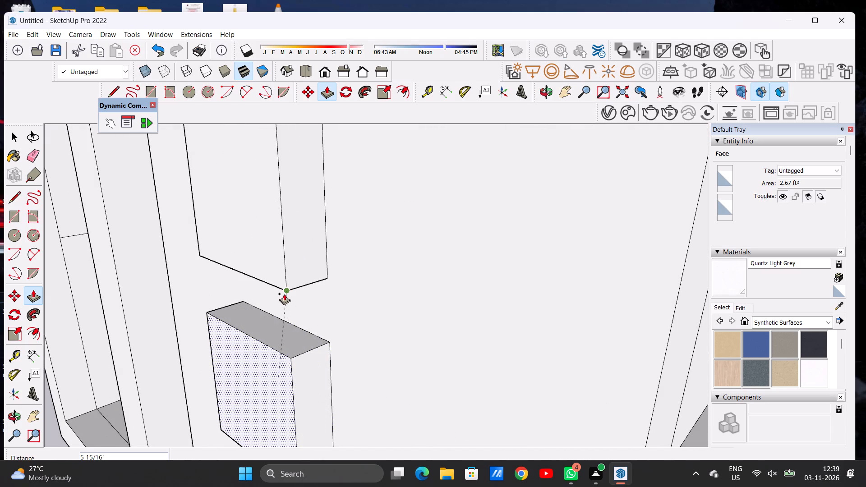
pyautogui.click(284, 293)
pyautogui.press('space')
# Examine the four raised blocks and the whole front facade from above, the front and close up.
pyautogui.write('O')
pyautogui.moveTo(254, 311); pyautogui.dragTo(338, 306)
pyautogui.scroll(-20, 321, 315)
pyautogui.scroll(-7, 321, 315)
pyautogui.moveTo(376, 324); pyautogui.dragTo(388, 312)
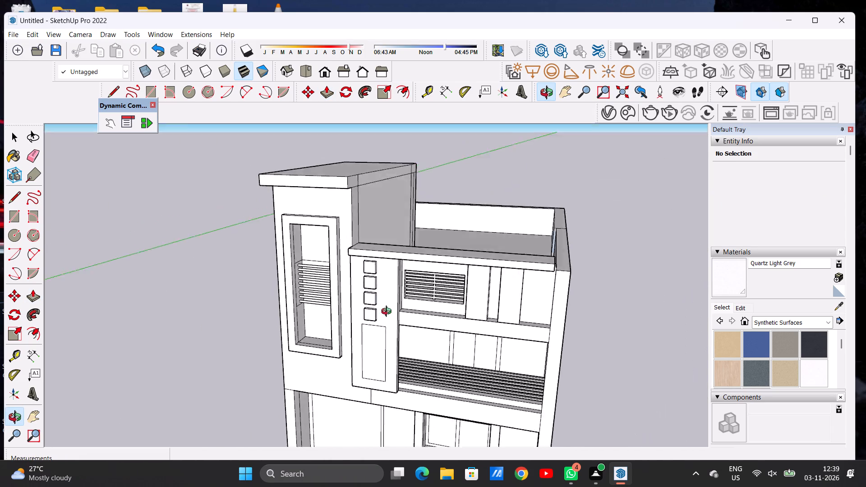
pyautogui.moveTo(388, 312); pyautogui.dragTo(398, 285)
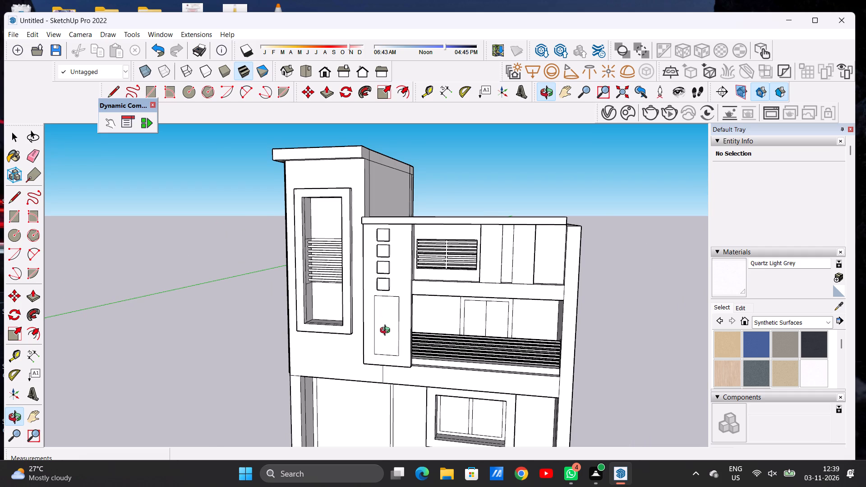
pyautogui.scroll(5, 387, 327)
pyautogui.moveTo(388, 327); pyautogui.dragTo(406, 315)
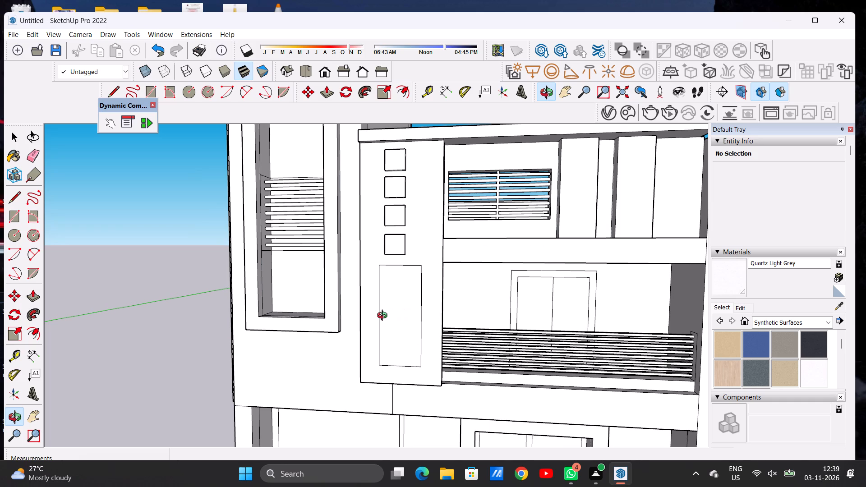
pyautogui.scroll(-13, 384, 317)
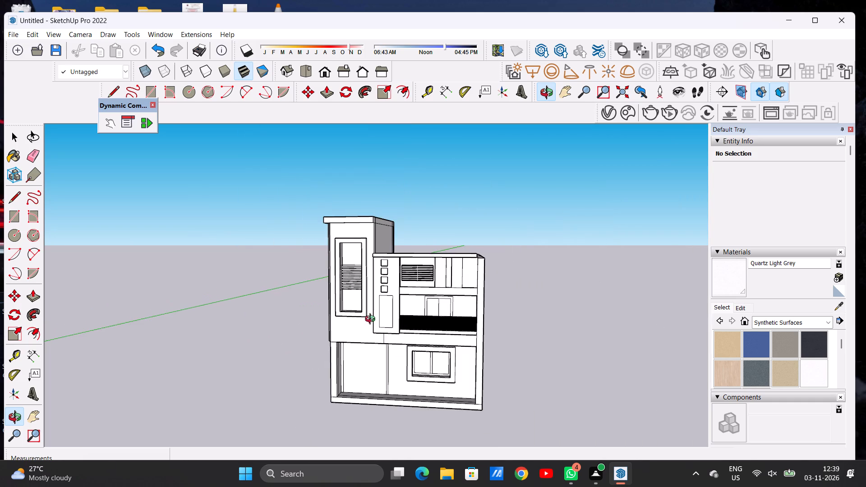
pyautogui.moveTo(373, 321); pyautogui.dragTo(384, 311)
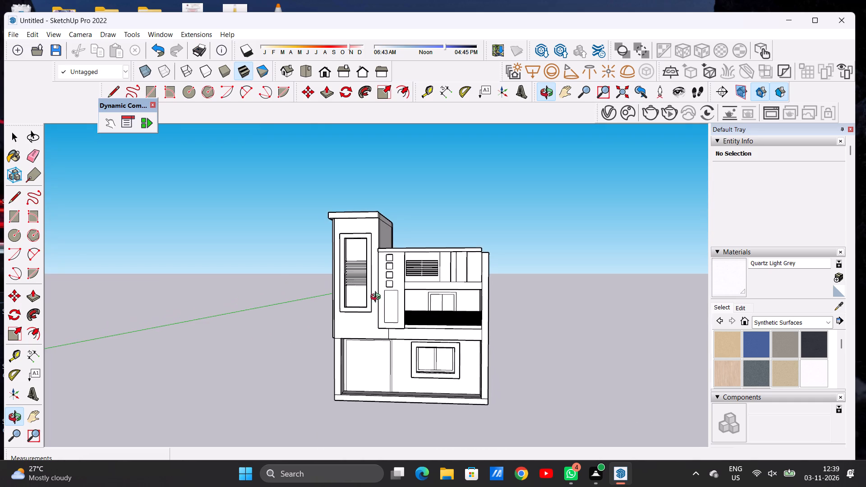
pyautogui.scroll(-4, 375, 280)
pyautogui.scroll(12, 380, 343)
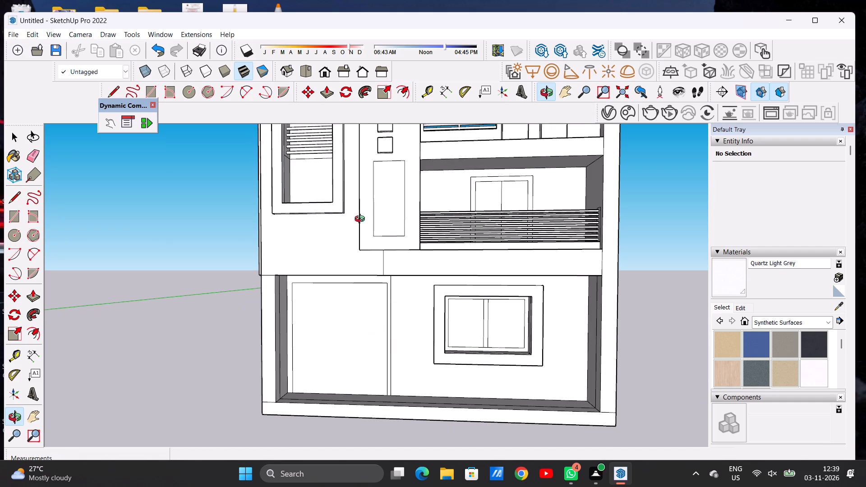
# From the front view, draw a horizontal line about 12' 1" long across the ground-floor door outline, a little below its top edge.
pyautogui.click(324, 75)
pyautogui.scroll(-3, 375, 318)
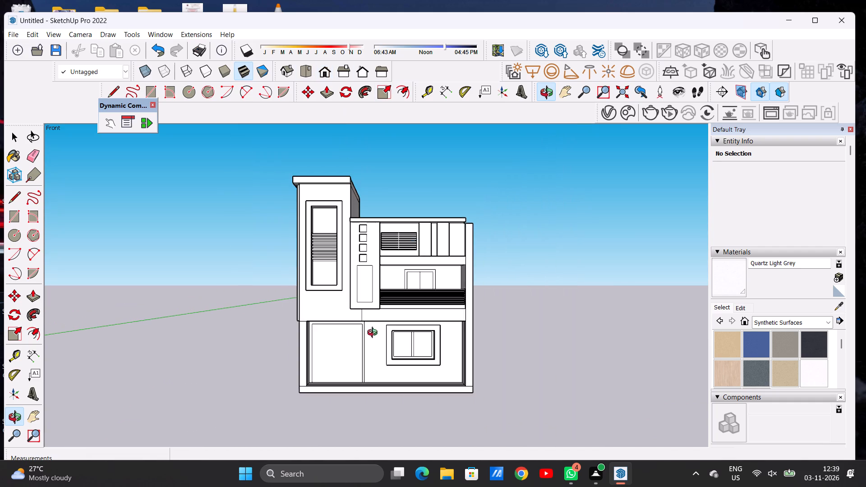
pyautogui.scroll(-7, 374, 334)
pyautogui.click(354, 357)
pyautogui.scroll(2, 359, 354)
pyautogui.scroll(-1, 359, 354)
pyautogui.scroll(4, 359, 354)
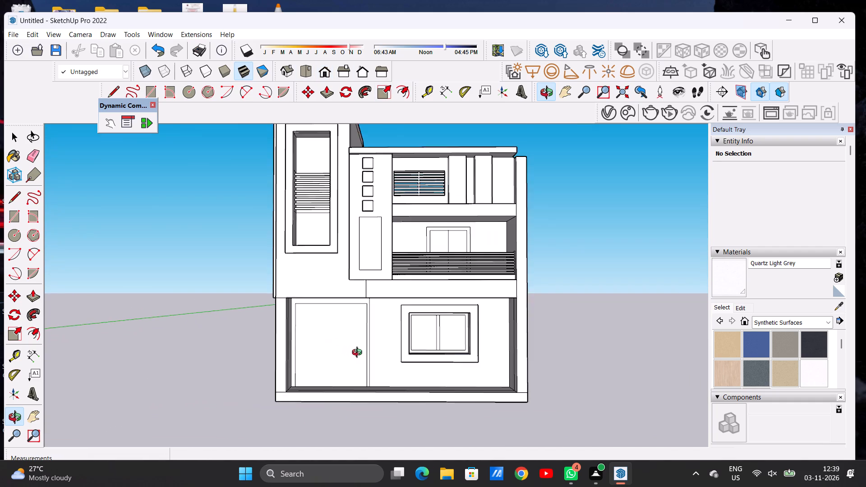
pyautogui.scroll(4, 359, 354)
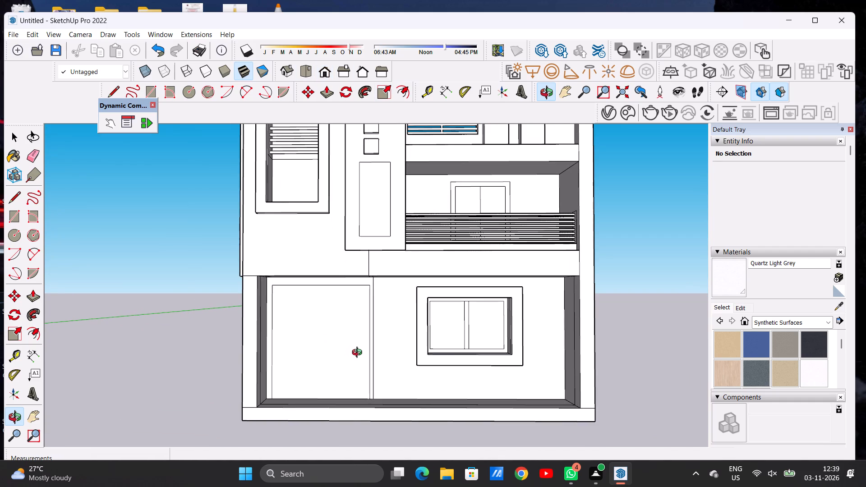
pyautogui.scroll(7, 364, 294)
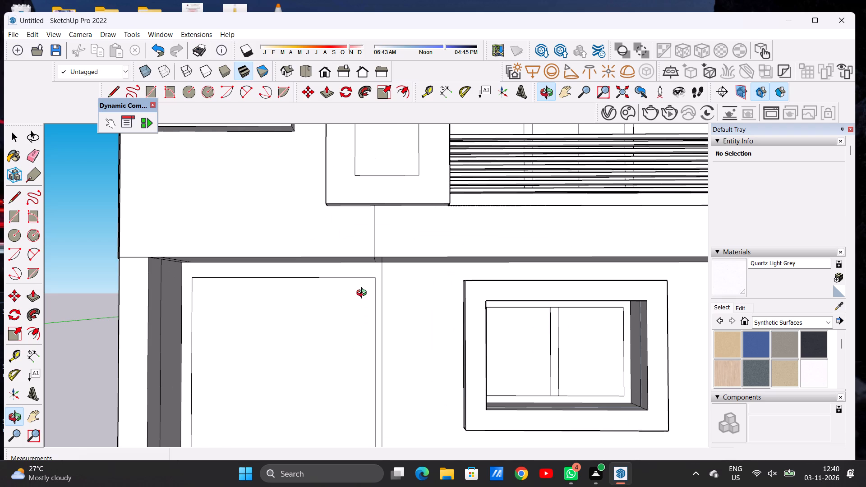
pyautogui.scroll(2, 359, 316)
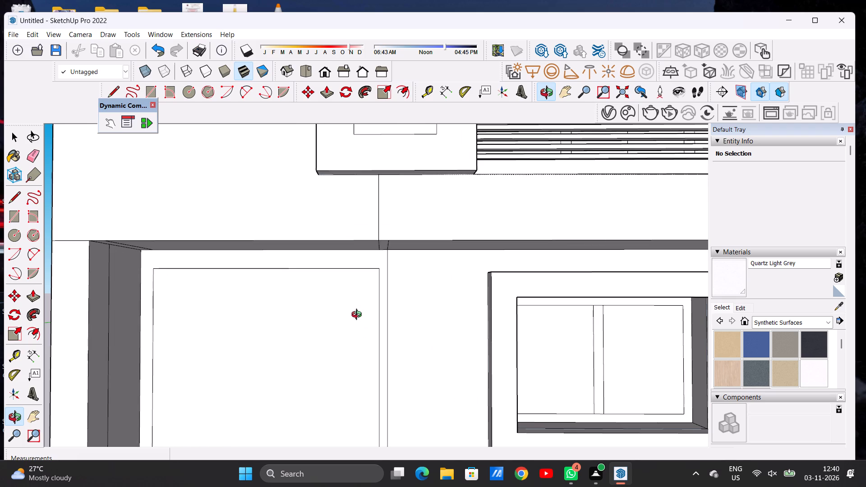
pyautogui.press('l')
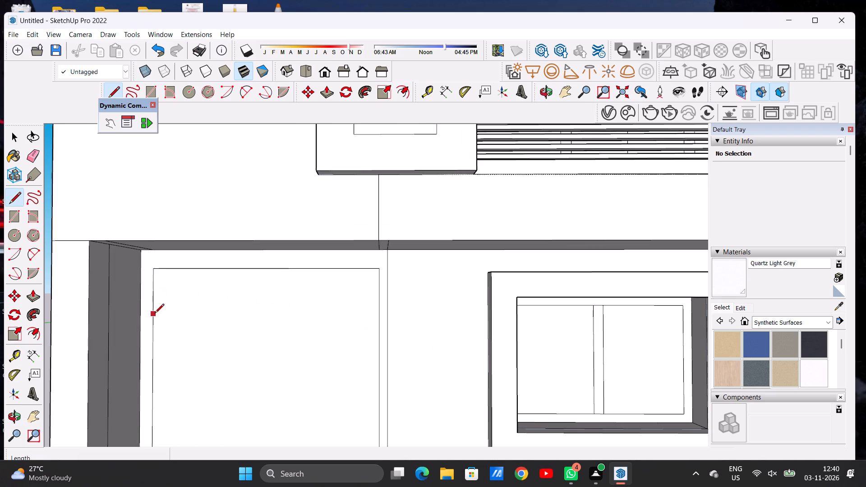
pyautogui.click(155, 314)
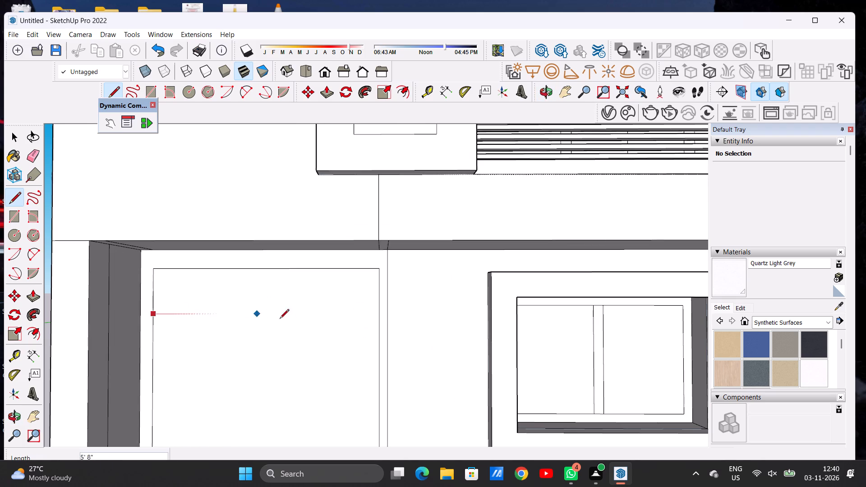
pyautogui.click(381, 318)
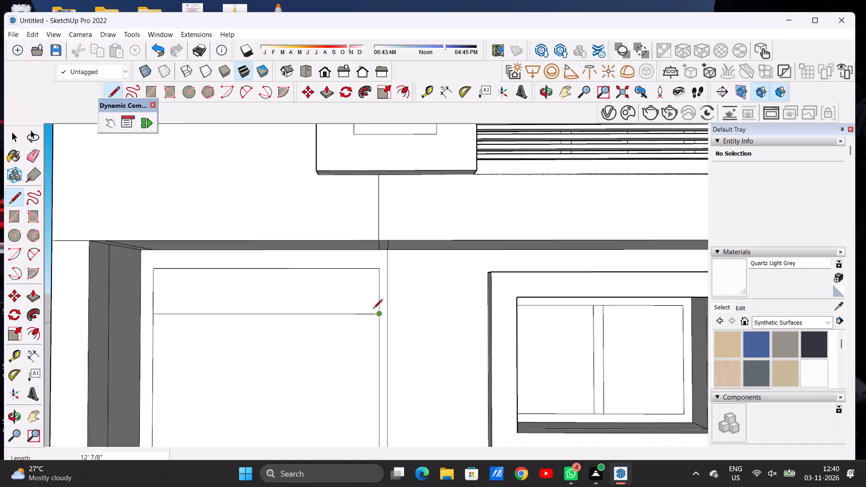
pyautogui.press('space')
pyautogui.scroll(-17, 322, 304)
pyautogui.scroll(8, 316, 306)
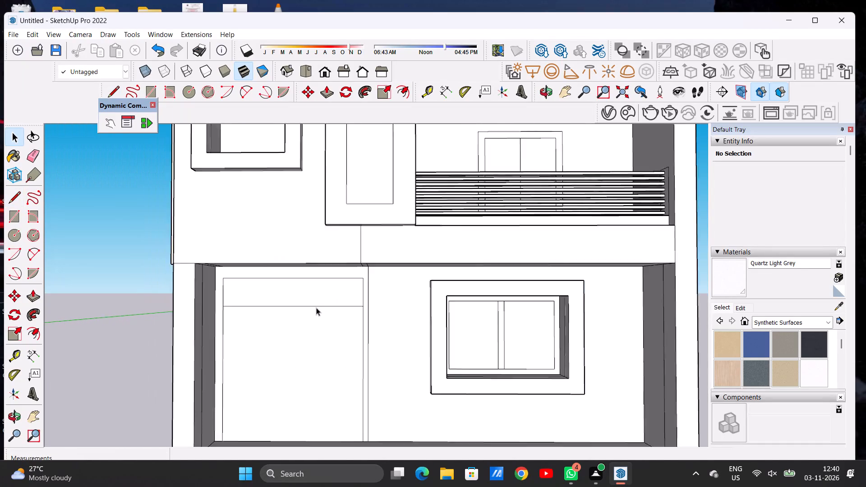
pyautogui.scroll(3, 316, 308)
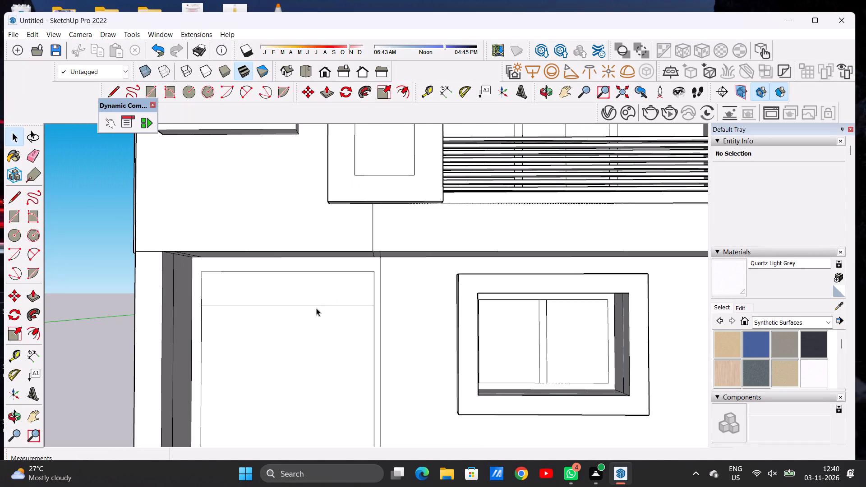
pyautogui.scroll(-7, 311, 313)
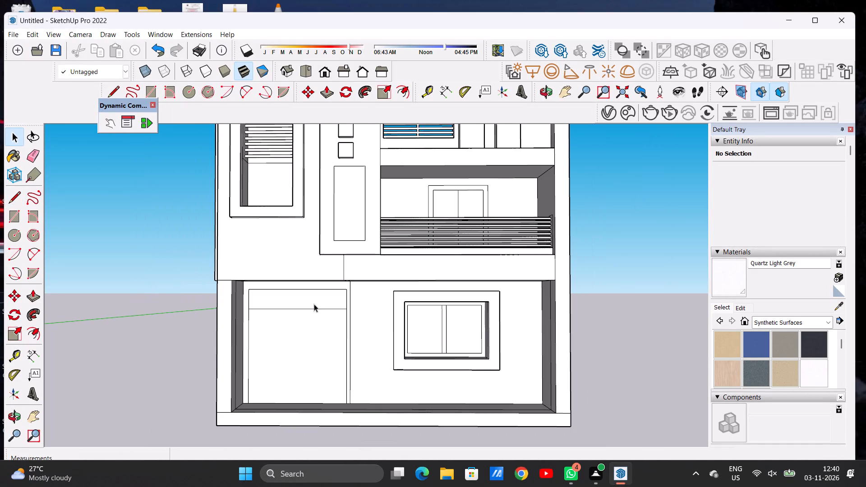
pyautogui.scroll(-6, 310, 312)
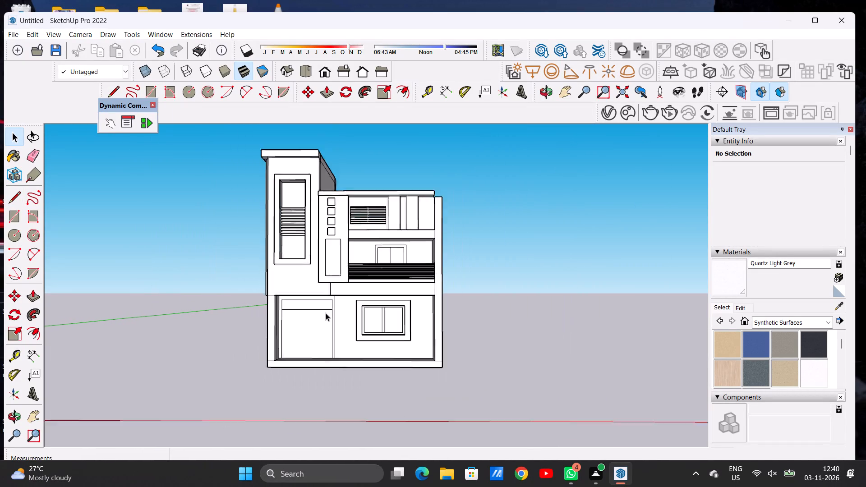
# Push/Pull the front edge of the ground-floor base slab outward about 9' 6" to form a porch floor.
pyautogui.scroll(-2, 326, 313)
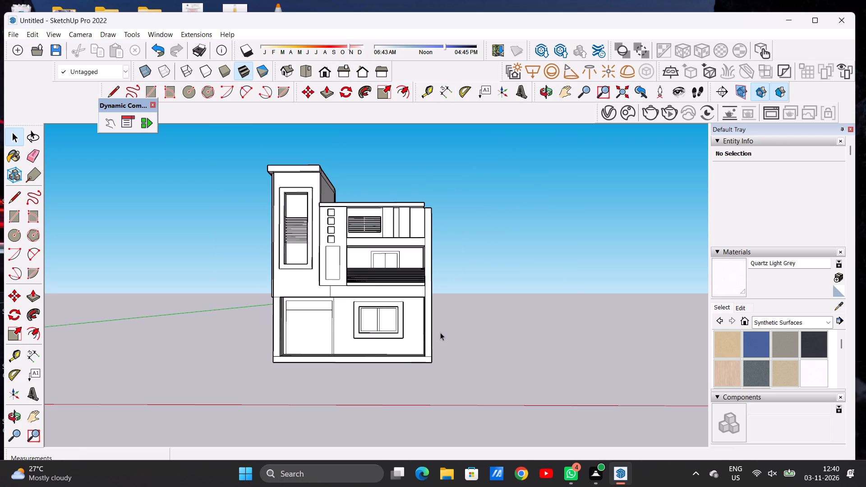
pyautogui.press('o')
pyautogui.moveTo(387, 366); pyautogui.dragTo(381, 436)
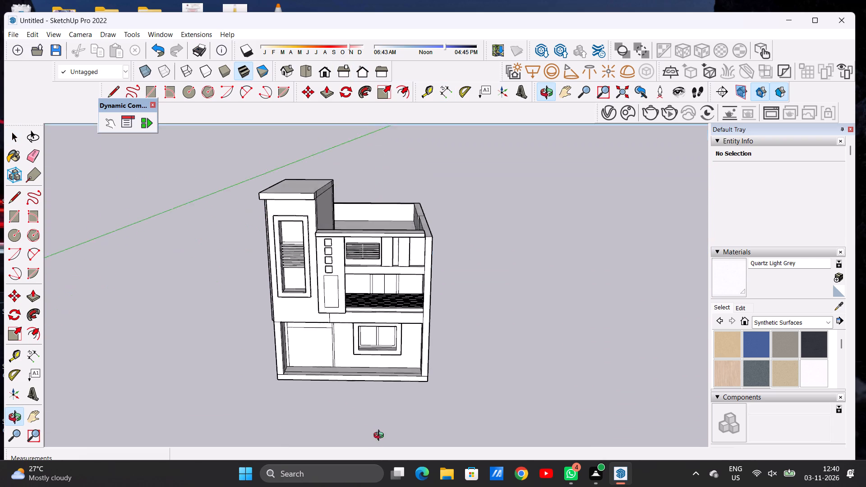
pyautogui.moveTo(381, 436); pyautogui.dragTo(374, 446)
pyautogui.scroll(-9, 510, 285)
pyautogui.scroll(7, 436, 361)
pyautogui.moveTo(438, 323); pyautogui.dragTo(419, 387)
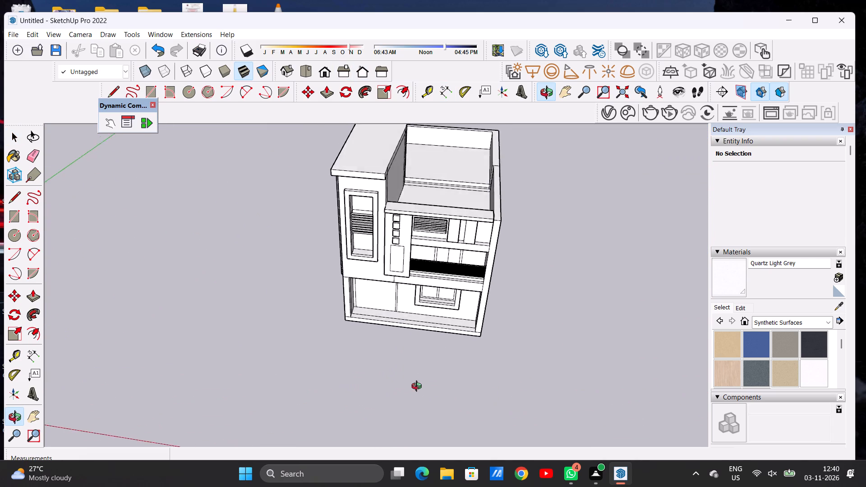
pyautogui.moveTo(419, 387); pyautogui.dragTo(431, 391)
pyautogui.scroll(8, 343, 331)
pyautogui.moveTo(361, 338); pyautogui.dragTo(514, 343)
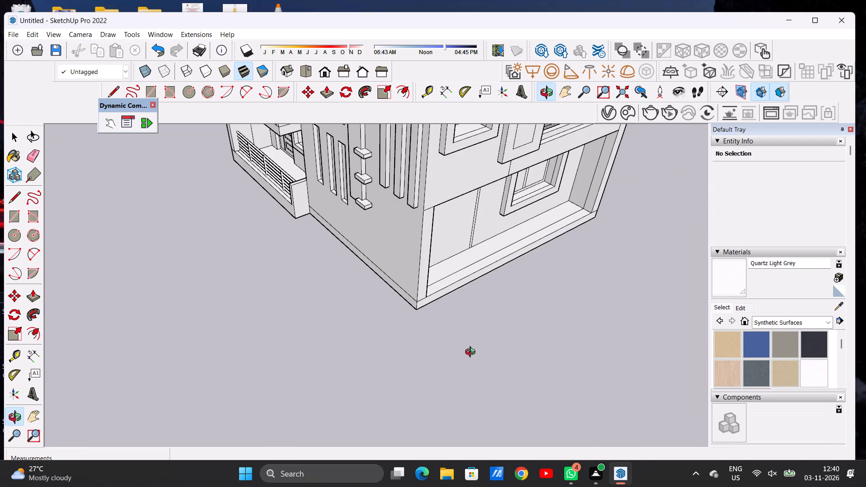
pyautogui.press('p')
pyautogui.scroll(6, 440, 296)
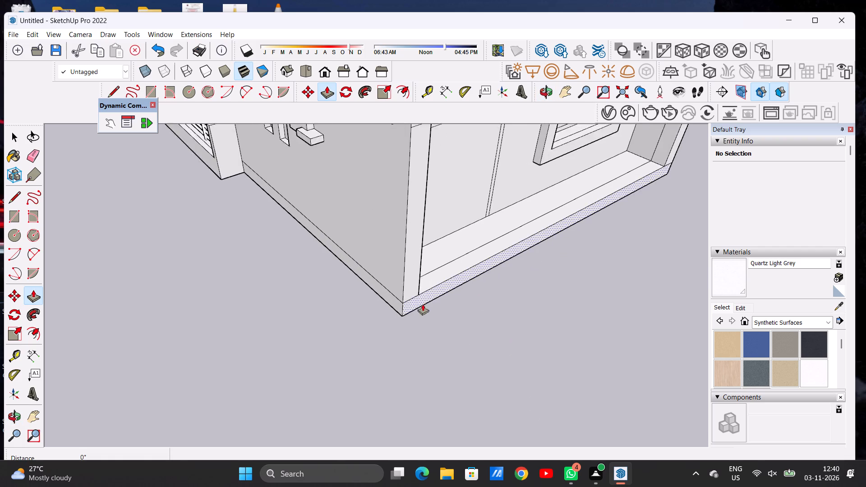
pyautogui.scroll(4, 423, 304)
pyautogui.click(415, 303)
pyautogui.scroll(-8, 422, 315)
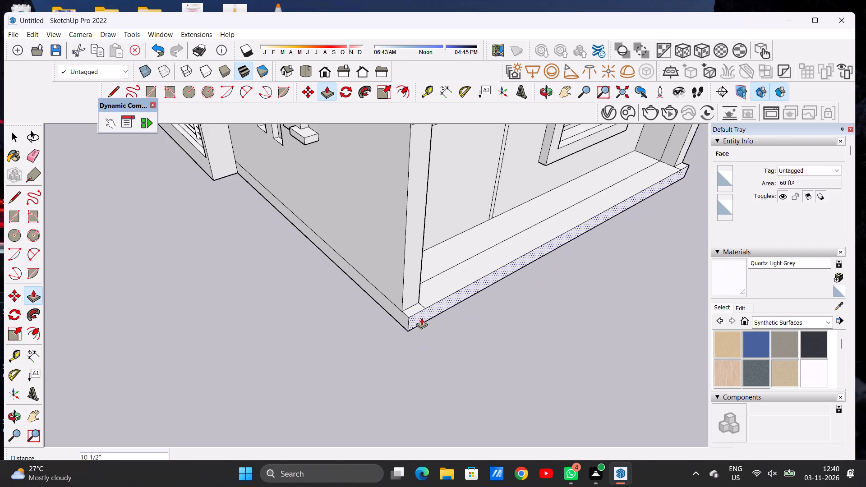
pyautogui.scroll(-7, 421, 318)
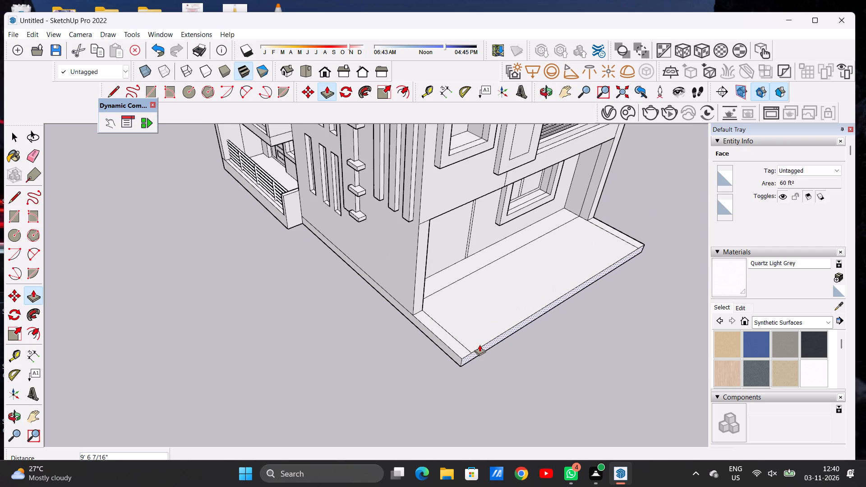
pyautogui.click(479, 345)
pyautogui.press('space')
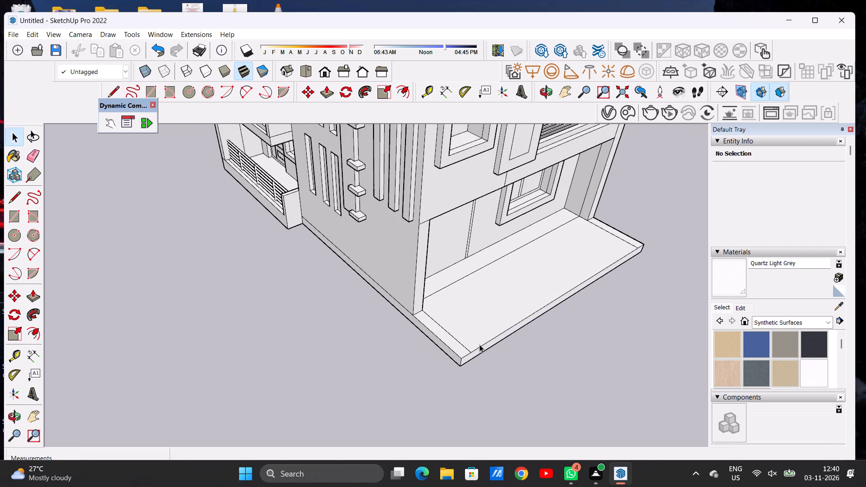
# Push/Pull the narrow end strip of the porch floor on the window side up about 7' into a side wall.
pyautogui.press('o')
pyautogui.scroll(-6, 370, 337)
pyautogui.moveTo(496, 346); pyautogui.dragTo(390, 327)
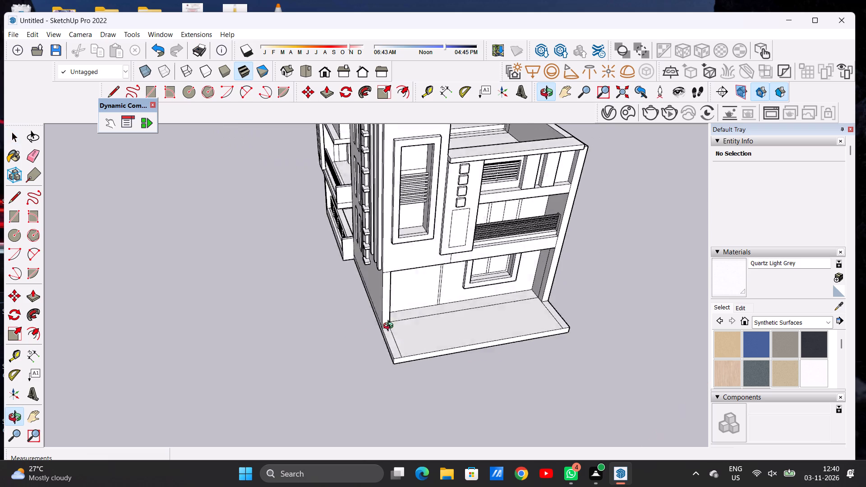
pyautogui.moveTo(390, 327); pyautogui.dragTo(336, 343)
pyautogui.scroll(-6, 311, 295)
pyautogui.moveTo(395, 324); pyautogui.dragTo(413, 337)
pyautogui.scroll(5, 413, 337)
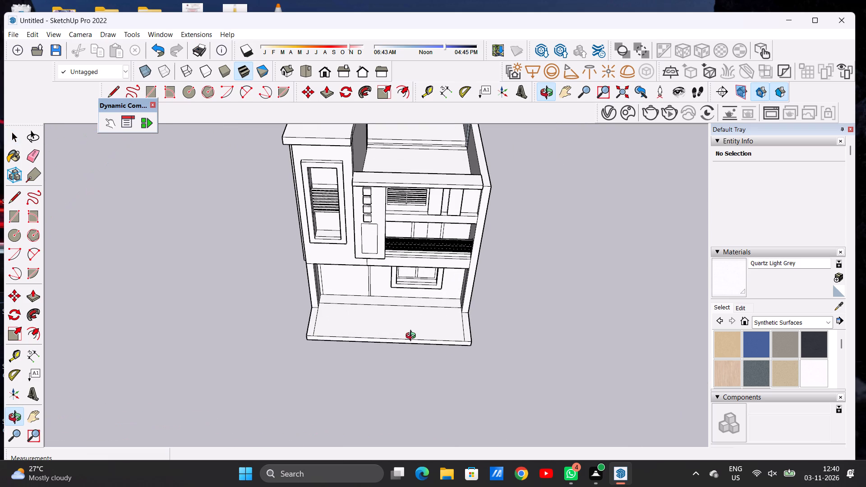
pyautogui.scroll(-5, 386, 328)
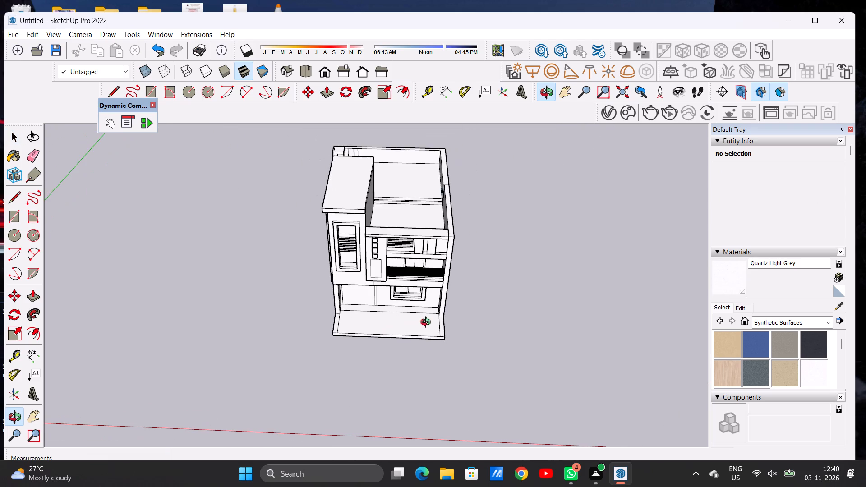
pyautogui.moveTo(430, 326); pyautogui.dragTo(433, 340)
pyautogui.scroll(8, 441, 331)
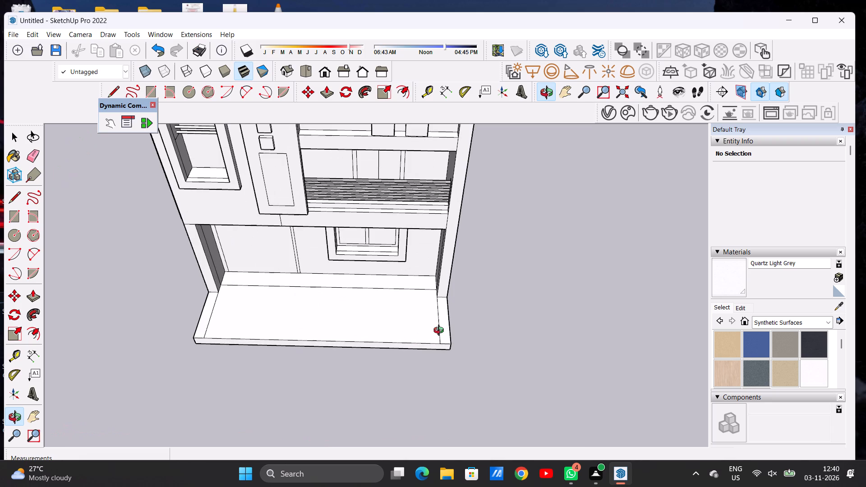
pyautogui.press('p')
pyautogui.scroll(5, 447, 311)
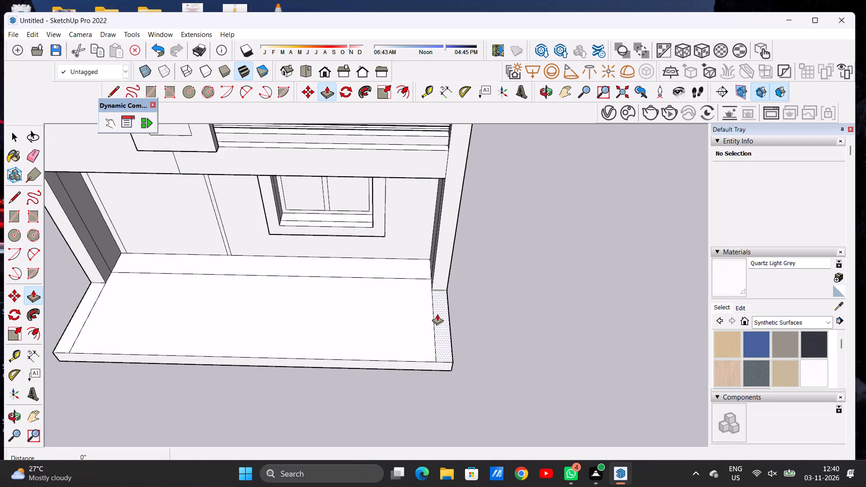
pyautogui.click(437, 314)
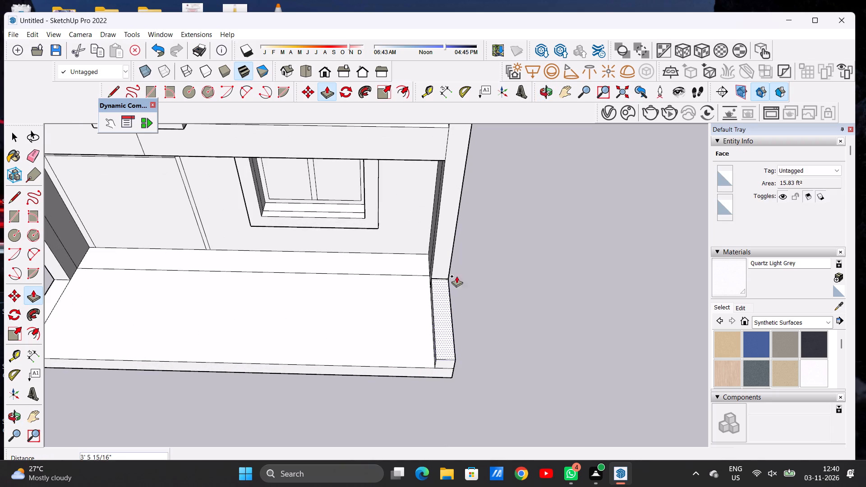
pyautogui.scroll(-7, 437, 299)
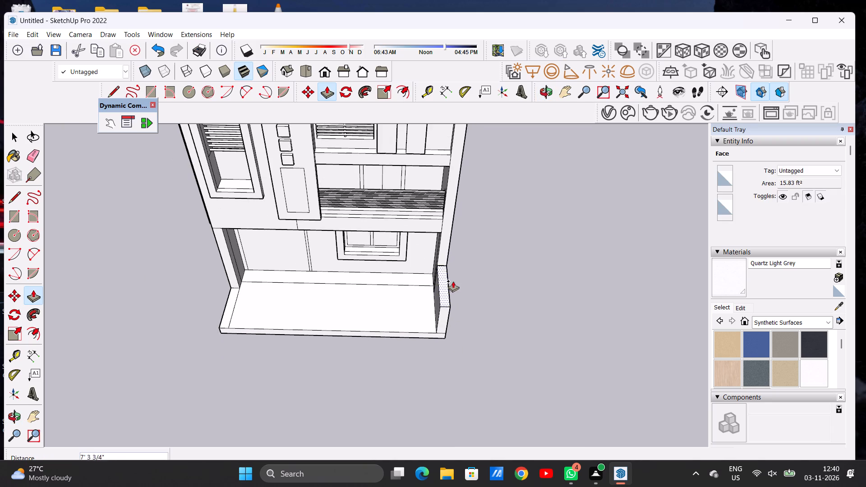
pyautogui.click(445, 277)
pyautogui.press('space')
# Push/Pull the top face of the porch side wall down slightly to lower the wall.
pyautogui.press('o')
pyautogui.moveTo(428, 334); pyautogui.dragTo(446, 228)
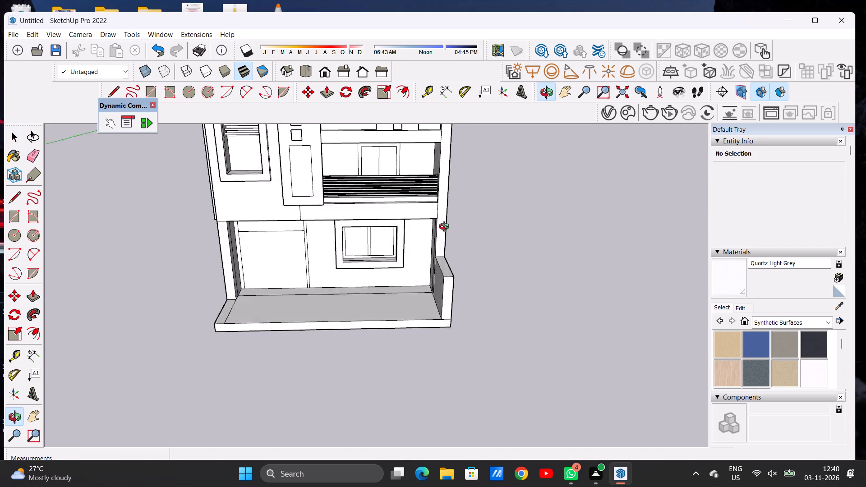
pyautogui.moveTo(446, 228); pyautogui.dragTo(448, 197)
pyautogui.moveTo(489, 276); pyautogui.dragTo(526, 285)
pyautogui.scroll(-5, 490, 311)
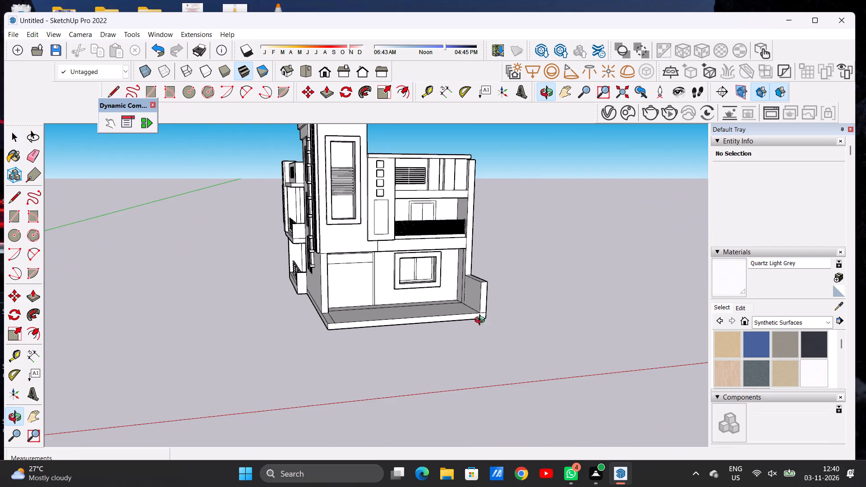
pyautogui.moveTo(470, 325); pyautogui.dragTo(426, 327)
pyautogui.scroll(3, 438, 321)
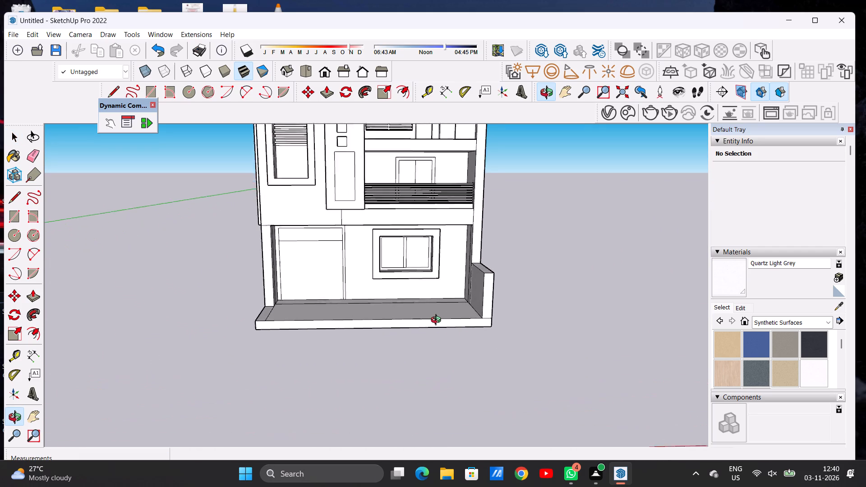
pyautogui.scroll(4, 438, 321)
pyautogui.click(447, 323)
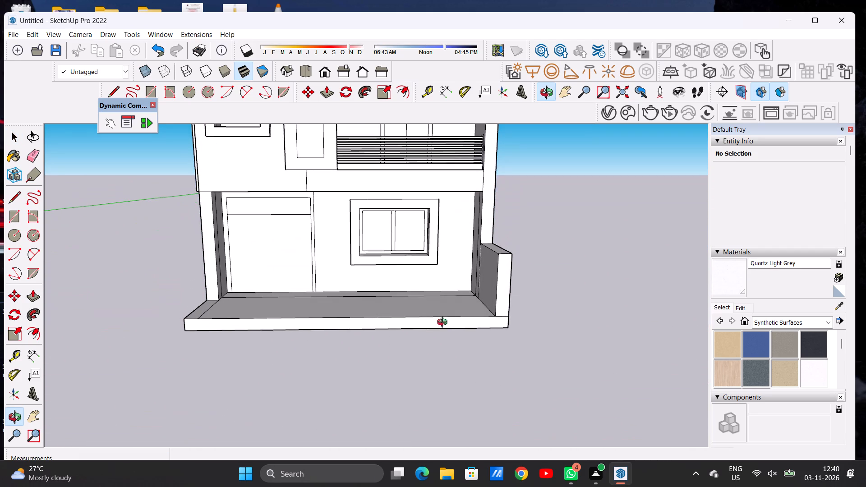
pyautogui.scroll(6, 496, 258)
pyautogui.press('p')
pyautogui.click(505, 245)
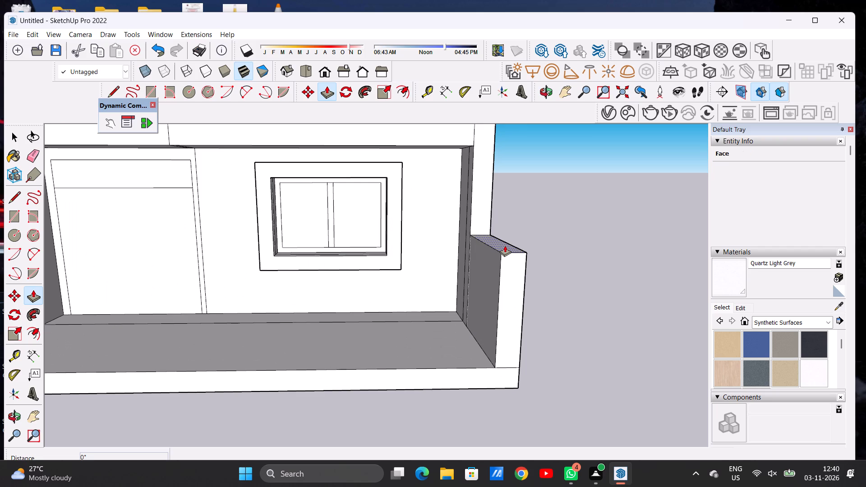
pyautogui.click(503, 261)
pyautogui.press('space')
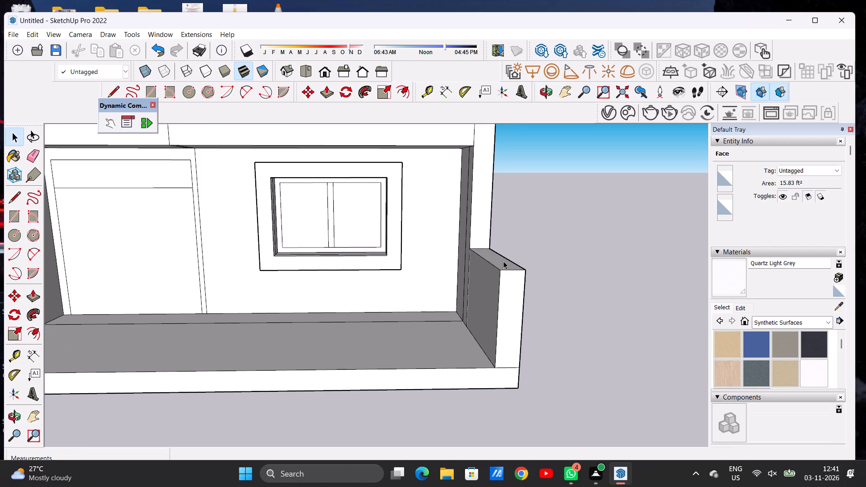
# Outline a narrow strip about 20' long on the porch floor's front edge, from near its middle to the side wall.
pyautogui.write('O')
pyautogui.moveTo(452, 330); pyautogui.dragTo(447, 281)
pyautogui.scroll(-11, 481, 312)
pyautogui.scroll(1, 461, 345)
pyautogui.scroll(-6, 461, 345)
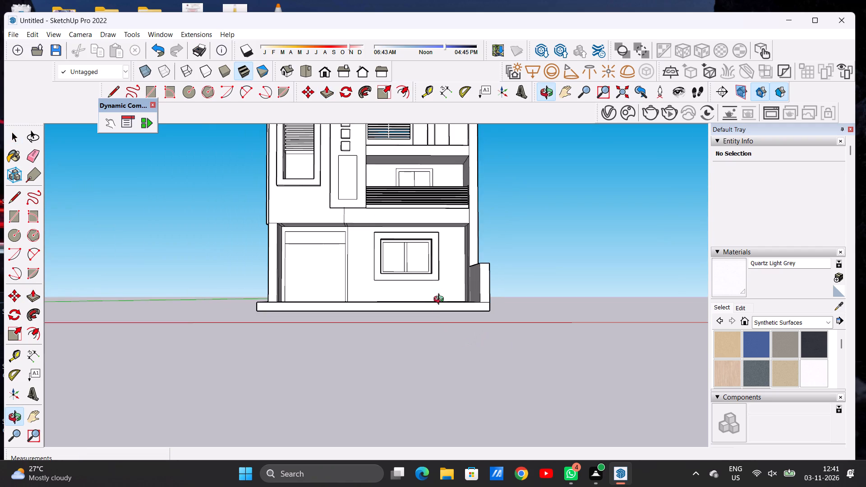
pyautogui.moveTo(438, 301); pyautogui.dragTo(434, 402)
pyautogui.scroll(6, 357, 367)
pyautogui.moveTo(419, 368); pyautogui.dragTo(424, 404)
pyautogui.scroll(-4, 496, 369)
pyautogui.scroll(1, 496, 369)
pyautogui.scroll(-2, 495, 370)
pyautogui.moveTo(414, 390); pyautogui.dragTo(413, 434)
pyautogui.scroll(10, 453, 405)
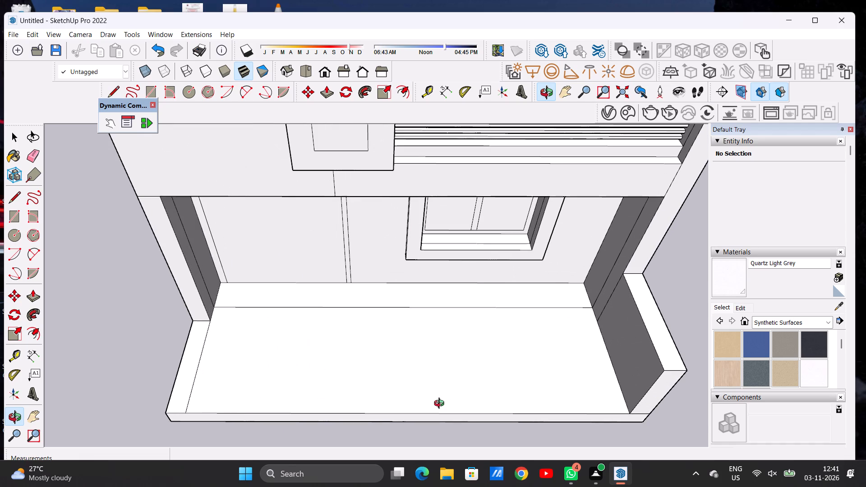
pyautogui.press('l')
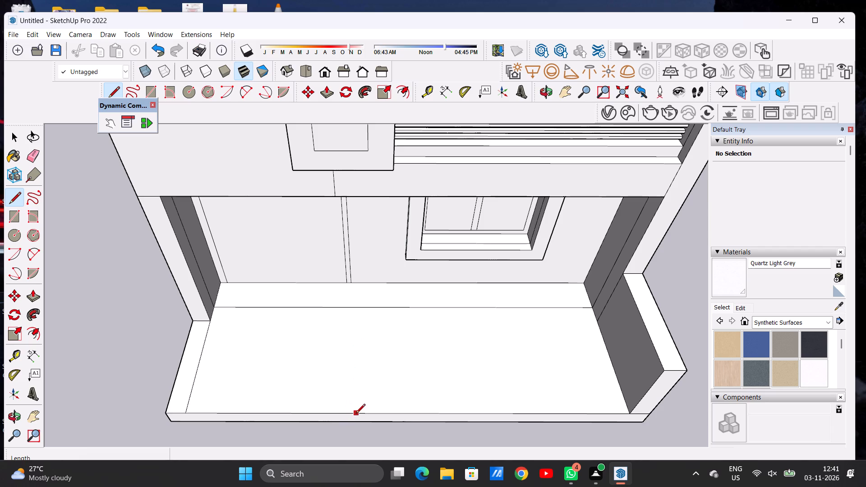
pyautogui.click(379, 411)
pyautogui.click(382, 394)
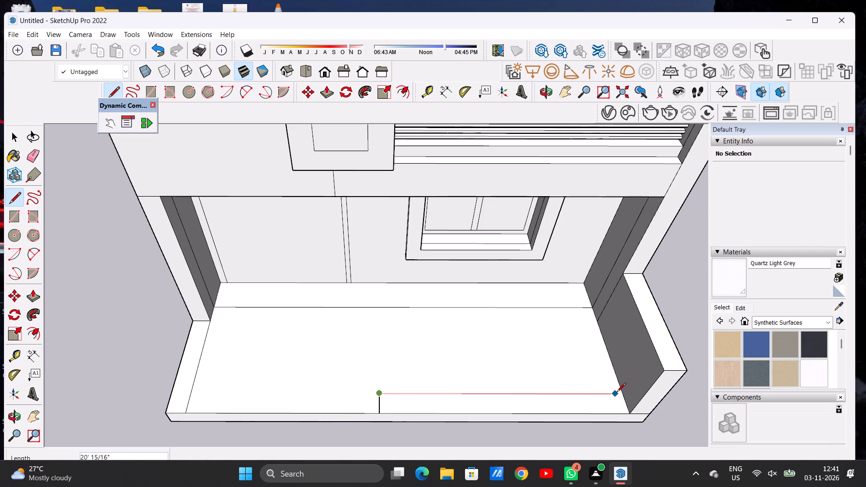
pyautogui.click(627, 392)
pyautogui.press('space')
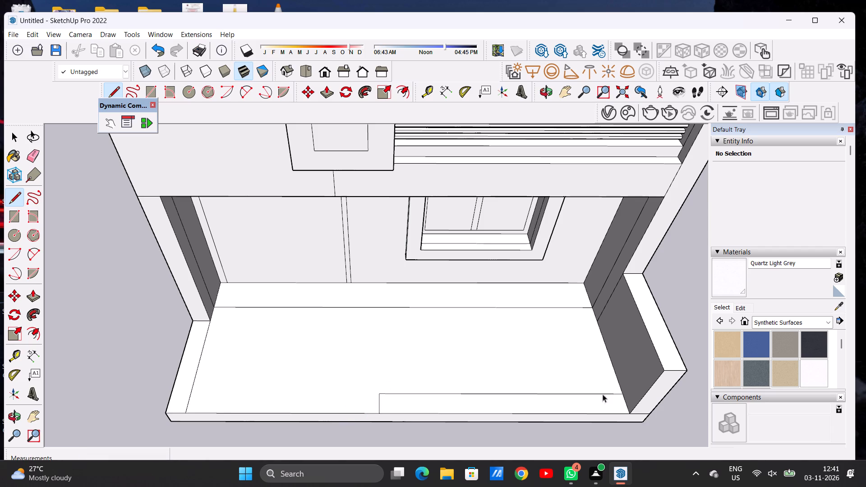
# Push/Pull the outlined front strip upward to the top of the side wall to form the porch's front wall.
pyautogui.scroll(-7, 552, 417)
pyautogui.scroll(1, 495, 418)
pyautogui.scroll(-4, 492, 418)
pyautogui.scroll(5, 598, 416)
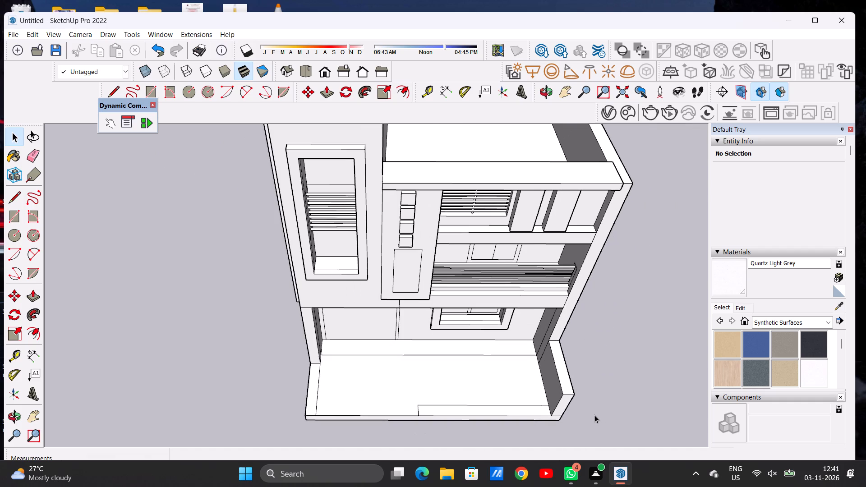
pyautogui.press('o')
pyautogui.moveTo(550, 431); pyautogui.dragTo(517, 307)
pyautogui.scroll(-8, 464, 349)
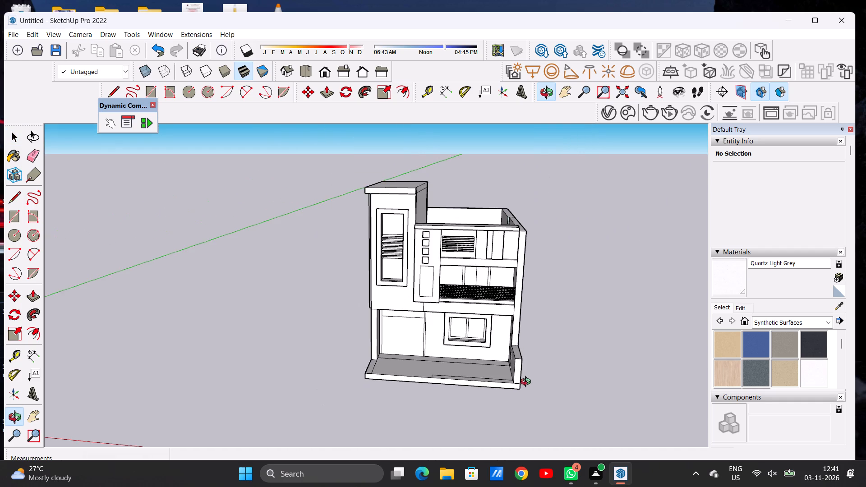
pyautogui.moveTo(524, 383); pyautogui.dragTo(540, 377)
pyautogui.scroll(19, 512, 379)
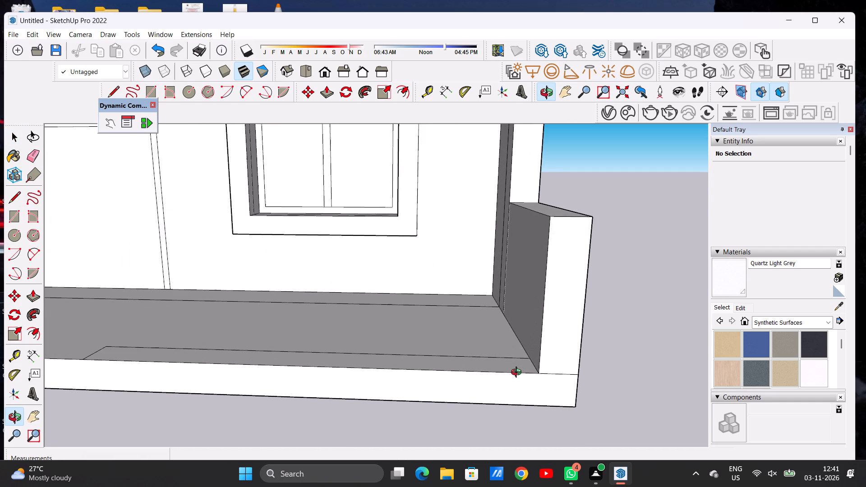
pyautogui.moveTo(518, 372); pyautogui.dragTo(525, 399)
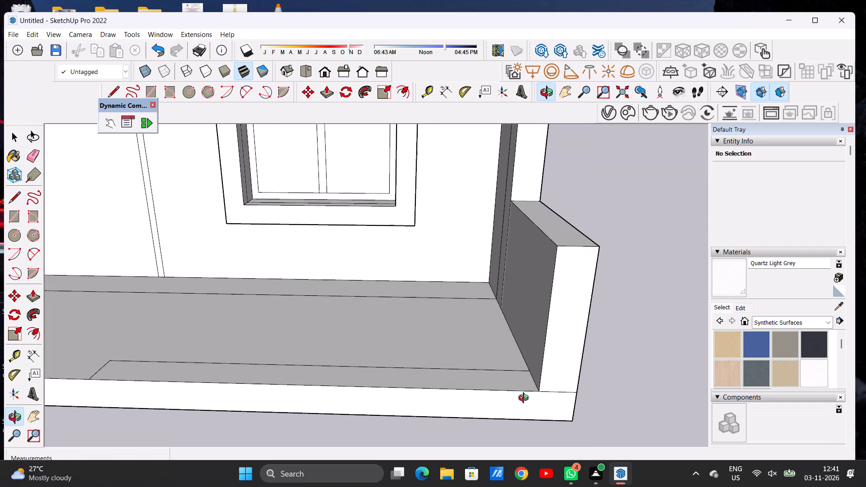
pyautogui.moveTo(525, 399); pyautogui.dragTo(530, 406)
pyautogui.scroll(3, 534, 391)
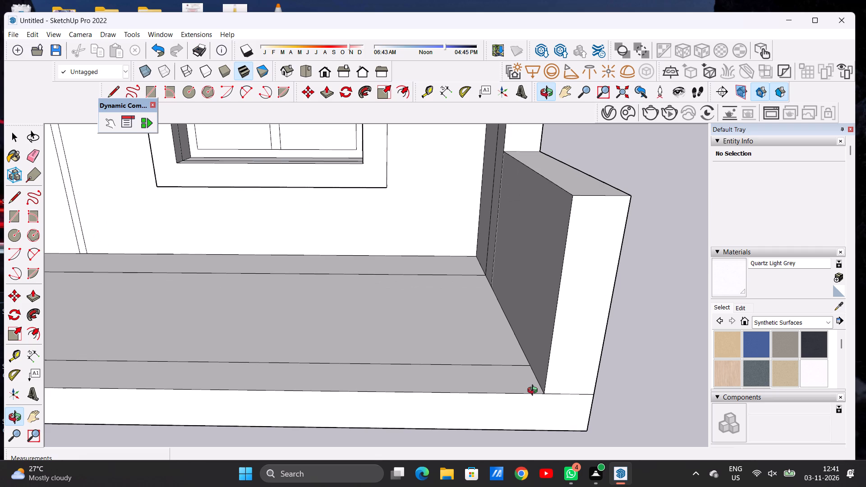
pyautogui.press('p')
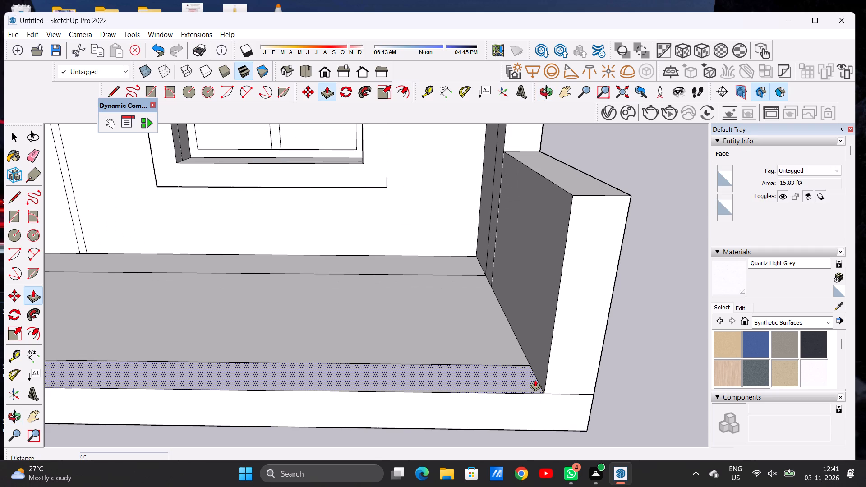
pyautogui.click(535, 380)
pyautogui.scroll(-8, 541, 351)
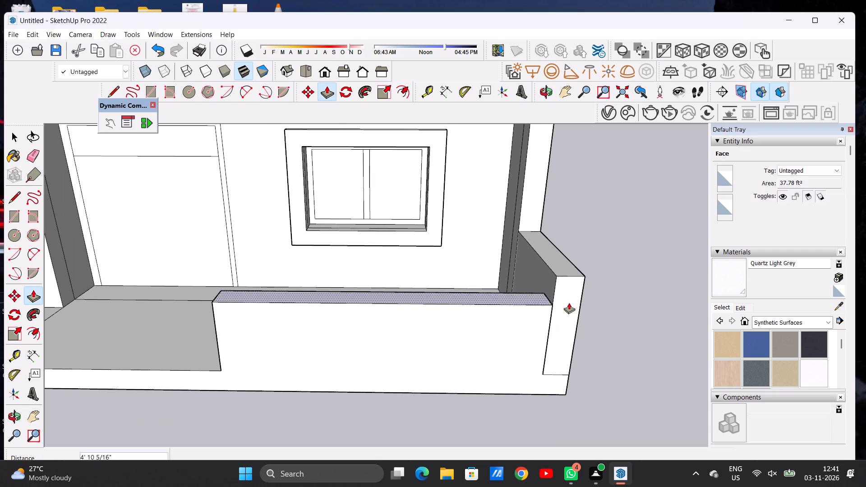
pyautogui.click(559, 277)
pyautogui.press('space')
pyautogui.scroll(-1, 466, 351)
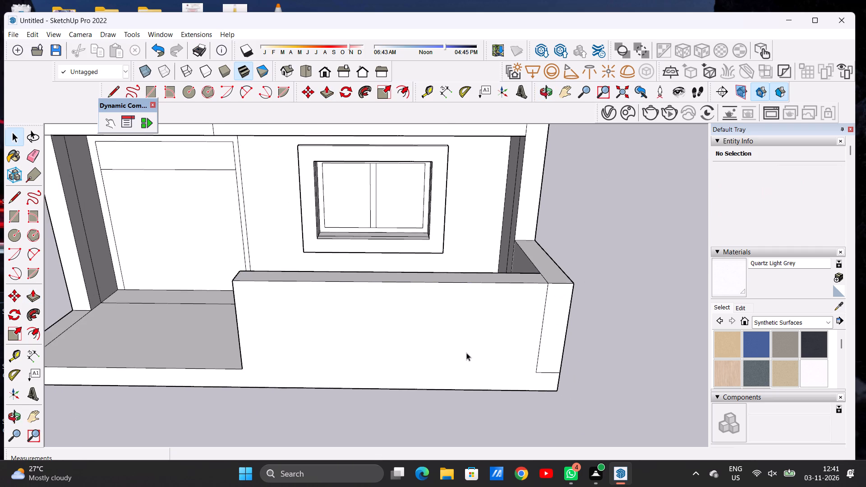
pyautogui.scroll(-3, 466, 353)
pyautogui.press('o')
pyautogui.moveTo(527, 373); pyautogui.dragTo(521, 313)
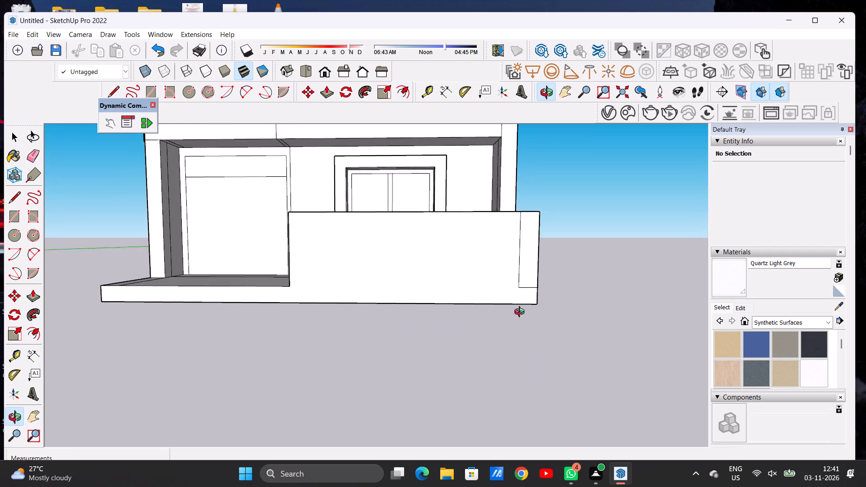
# Extend the seam line on the front wall's outer end down to the base's bottom edge and erase the short horizontal edge there.
pyautogui.moveTo(521, 313); pyautogui.dragTo(517, 328)
pyautogui.scroll(4, 524, 314)
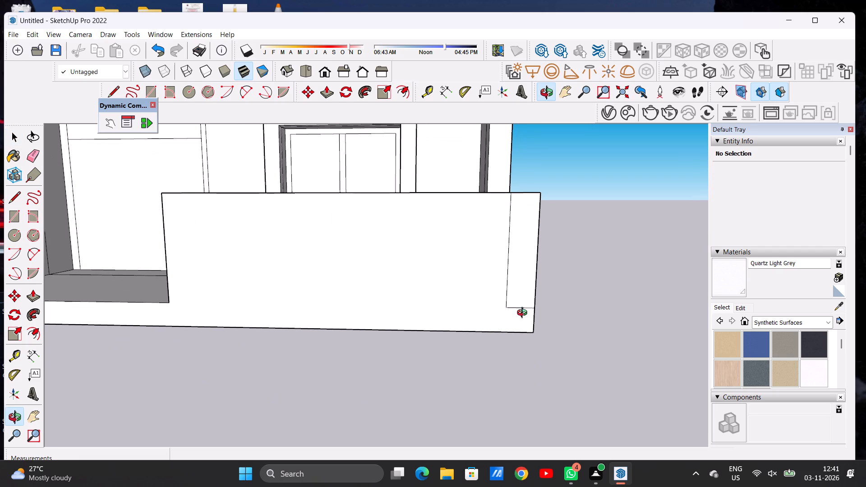
pyautogui.press('l')
pyautogui.click(509, 304)
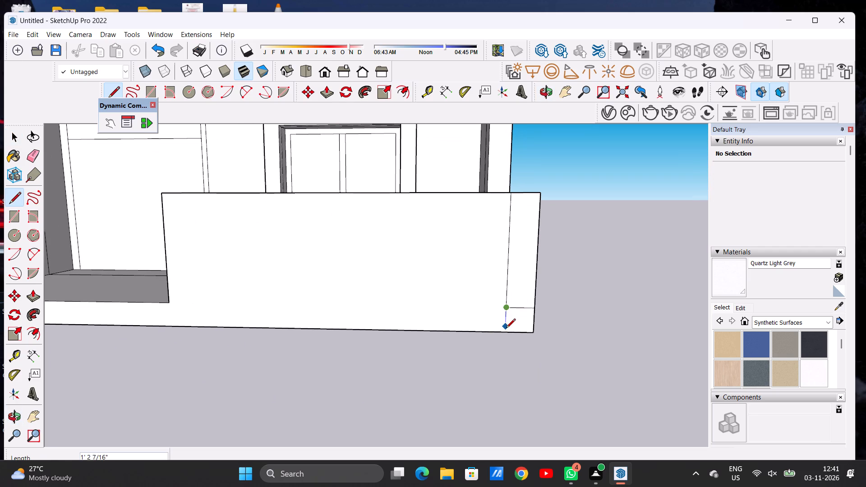
pyautogui.click(506, 329)
pyautogui.press('space')
pyautogui.write('E')
pyautogui.moveTo(520, 299); pyautogui.dragTo(522, 312)
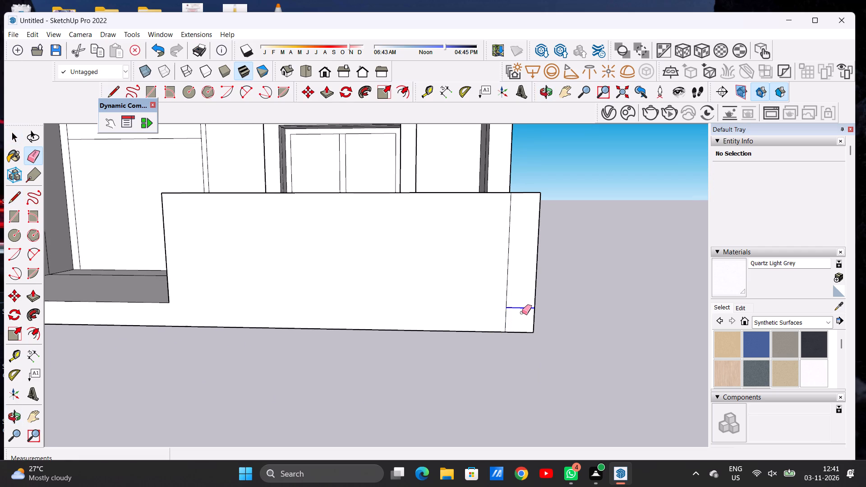
pyautogui.press('space')
# Erase the vertical seam line near the outer end of the porch's front wall to leave one continuous face.
pyautogui.scroll(-6, 501, 328)
pyautogui.scroll(7, 512, 323)
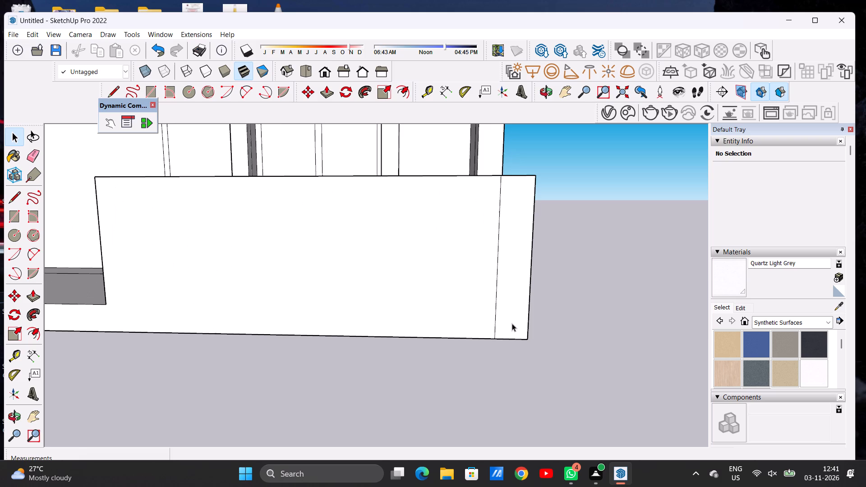
pyautogui.scroll(-4, 494, 341)
pyautogui.scroll(1, 494, 342)
pyautogui.scroll(-3, 494, 342)
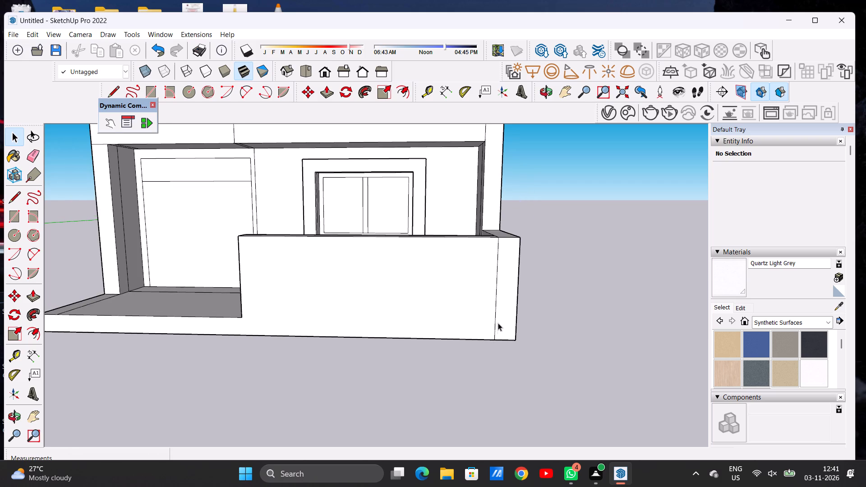
pyautogui.press('e')
pyautogui.click(495, 310)
pyautogui.moveTo(496, 331); pyautogui.dragTo(492, 338)
pyautogui.press('space')
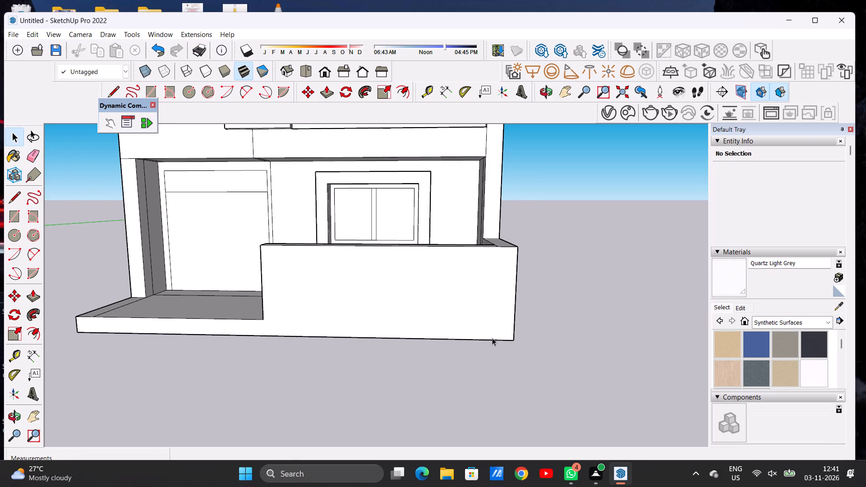
# Examine the porch walls and the whole front facade from several angles.
pyautogui.press('o')
pyautogui.moveTo(467, 315); pyautogui.dragTo(542, 357)
pyautogui.moveTo(565, 339); pyautogui.dragTo(697, 322)
pyautogui.moveTo(573, 256); pyautogui.dragTo(461, 260)
pyautogui.scroll(-8, 352, 341)
pyautogui.moveTo(473, 356); pyautogui.dragTo(385, 304)
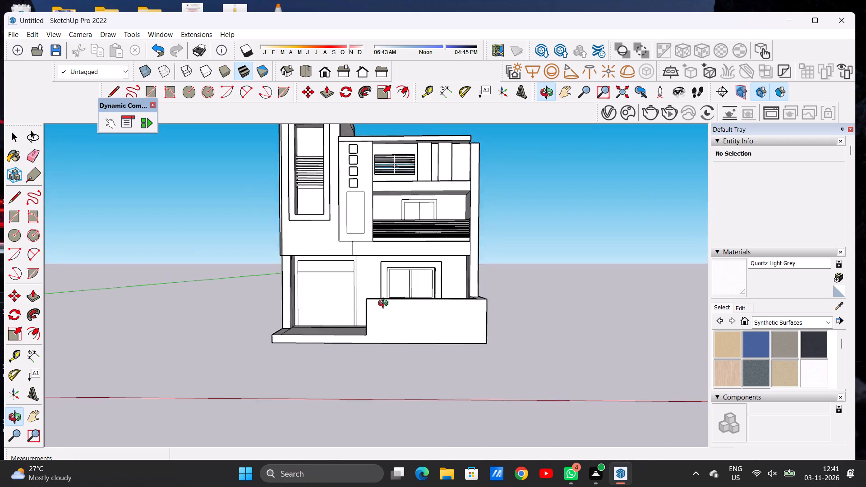
pyautogui.moveTo(385, 304); pyautogui.dragTo(372, 324)
pyautogui.scroll(5, 479, 325)
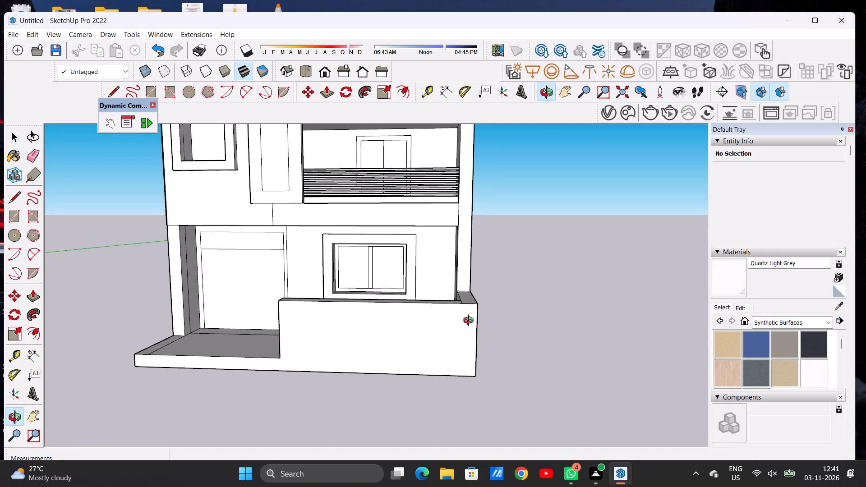
pyautogui.click(461, 314)
pyautogui.moveTo(451, 341); pyautogui.dragTo(453, 391)
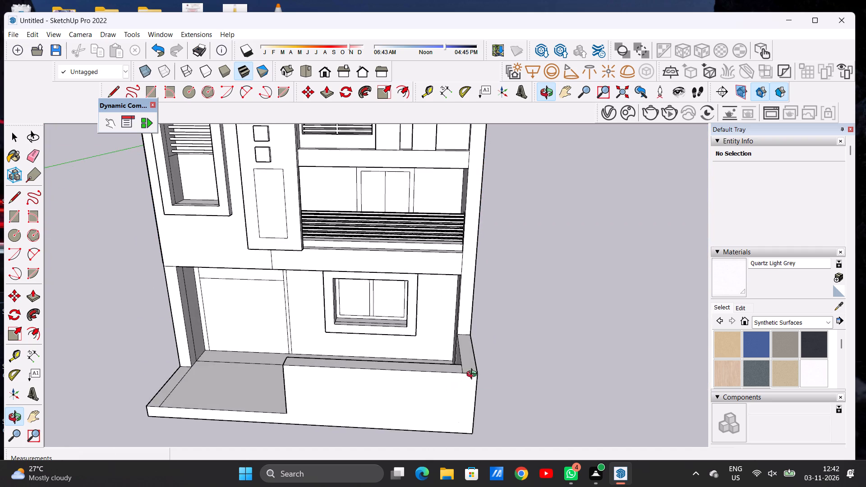
pyautogui.scroll(-3, 474, 375)
pyautogui.scroll(1, 474, 375)
pyautogui.scroll(-4, 474, 375)
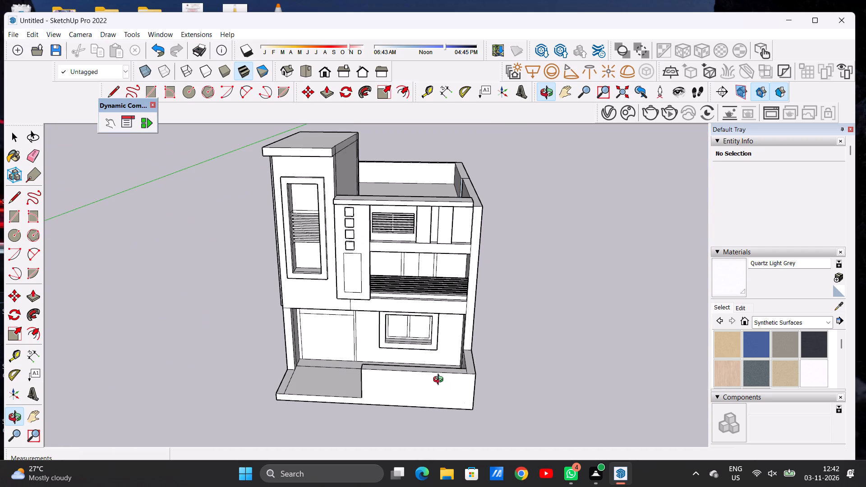
# Push/Pull the top faces of the porch's side wall and front wall down about 9 3/16" each.
pyautogui.scroll(8, 440, 381)
pyautogui.scroll(3, 491, 379)
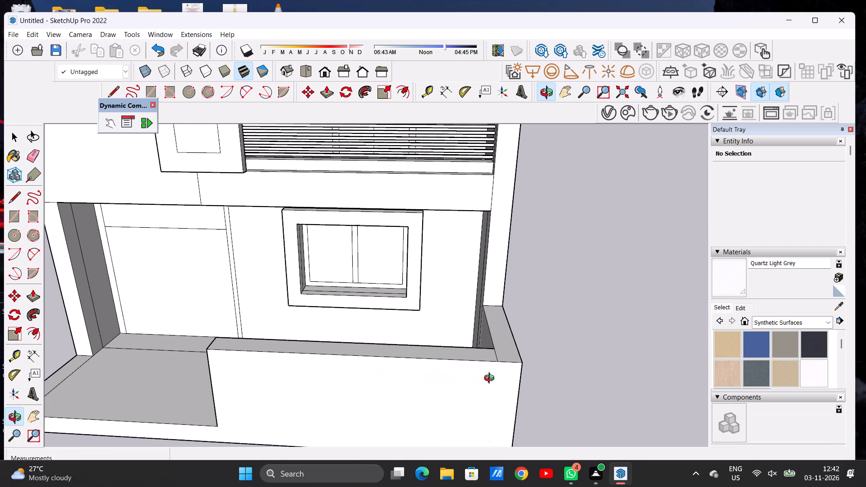
pyautogui.press('p')
pyautogui.click(502, 355)
pyautogui.click(505, 365)
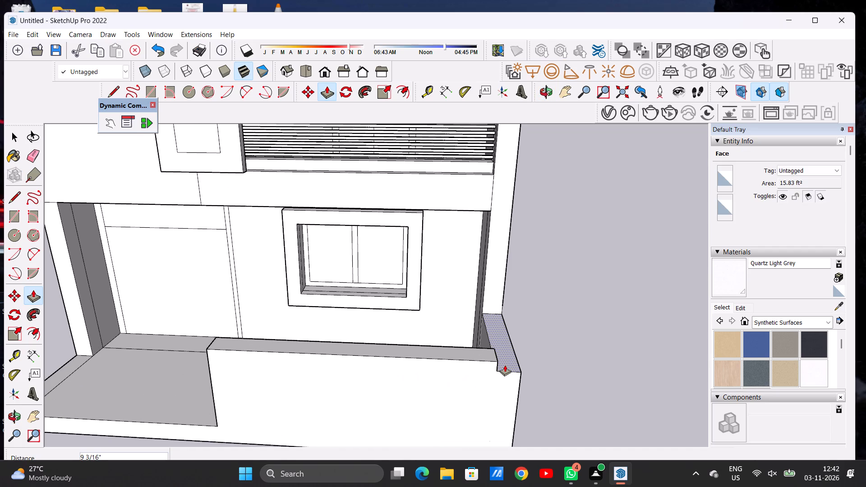
pyautogui.scroll(5, 494, 354)
pyautogui.click(494, 354)
pyautogui.click(500, 380)
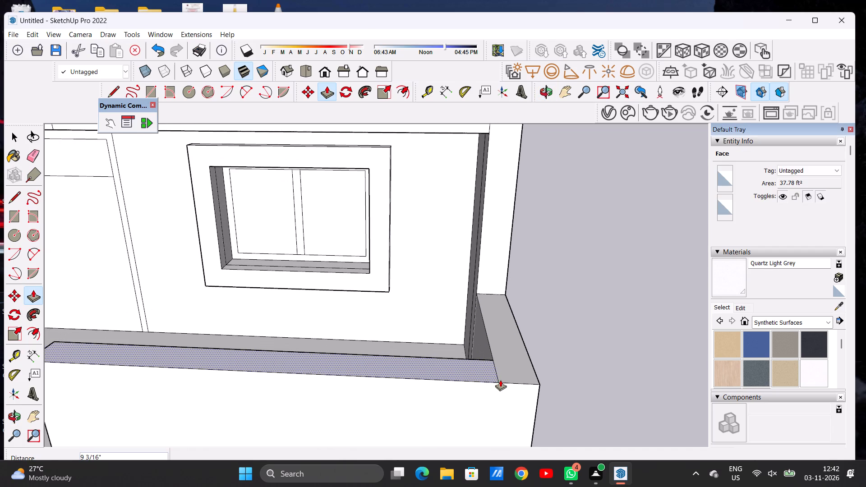
pyautogui.press('space')
# Draw a vertical line about 7' 6" long from top to bottom of the front wall near its outer end.
pyautogui.scroll(-13, 486, 358)
pyautogui.press('o')
pyautogui.moveTo(469, 383); pyautogui.dragTo(474, 342)
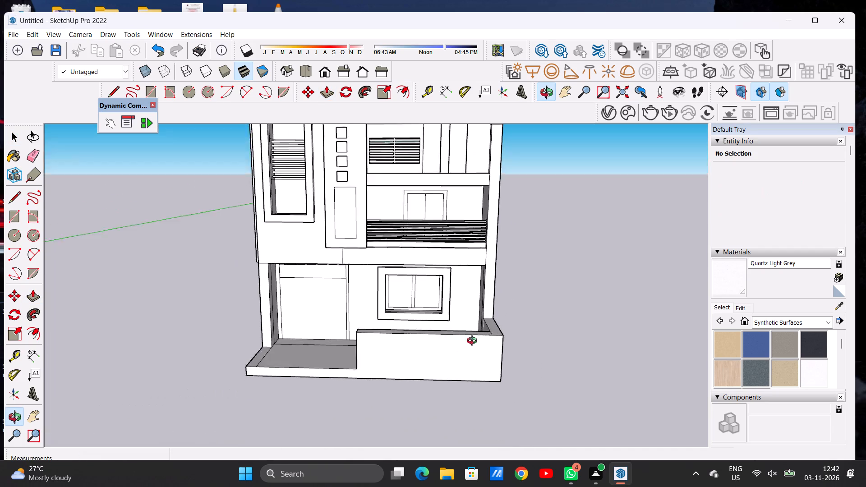
pyautogui.moveTo(474, 342); pyautogui.dragTo(469, 331)
pyautogui.scroll(5, 488, 335)
pyautogui.press('l')
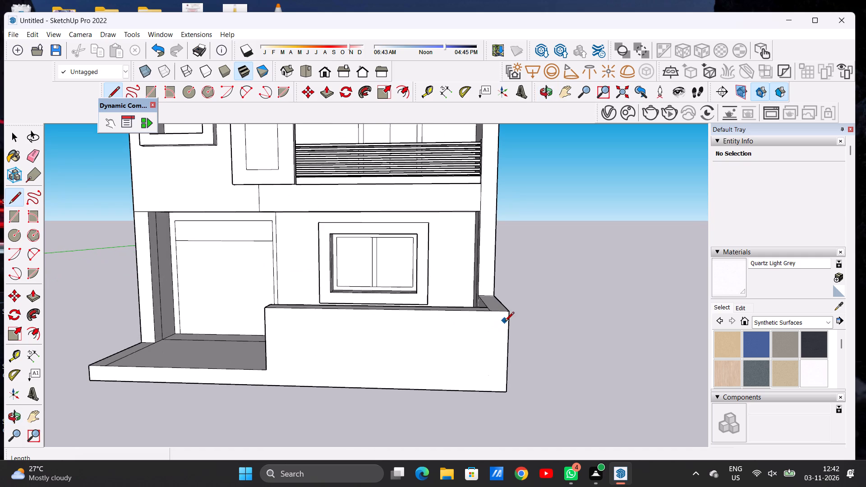
pyautogui.scroll(4, 503, 323)
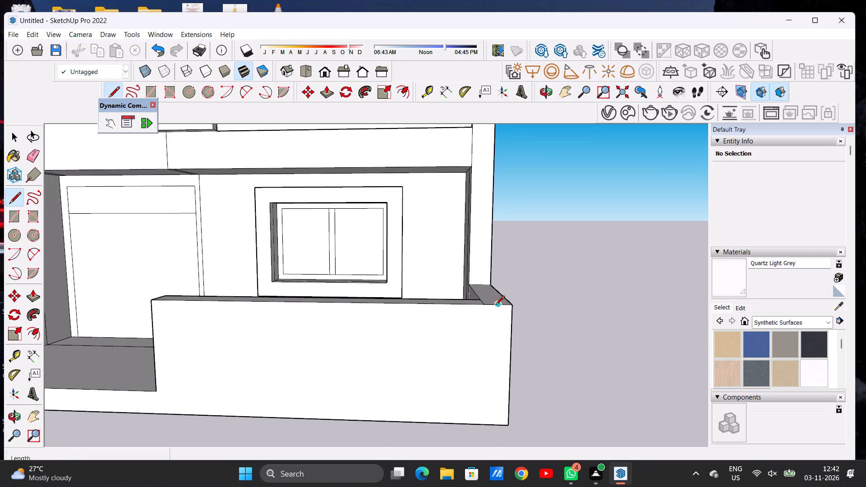
pyautogui.scroll(4, 496, 307)
pyautogui.scroll(-1, 496, 307)
pyautogui.scroll(1, 496, 307)
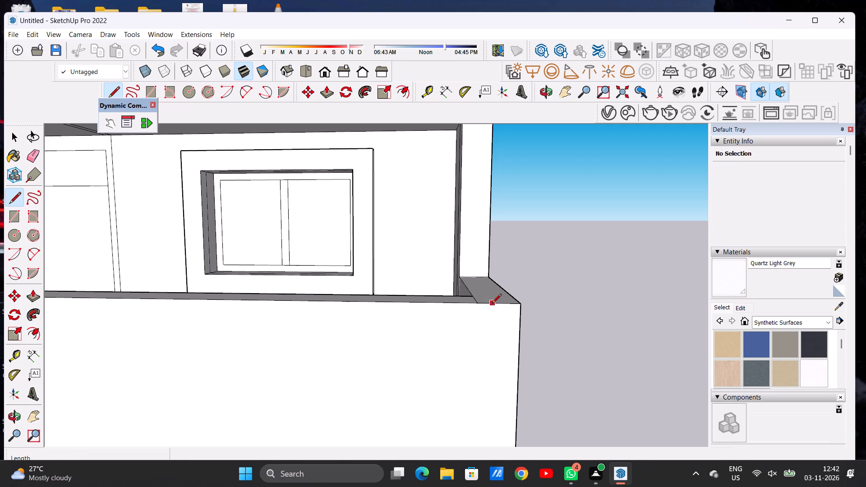
pyautogui.click(492, 304)
pyautogui.scroll(-10, 491, 314)
pyautogui.scroll(5, 492, 372)
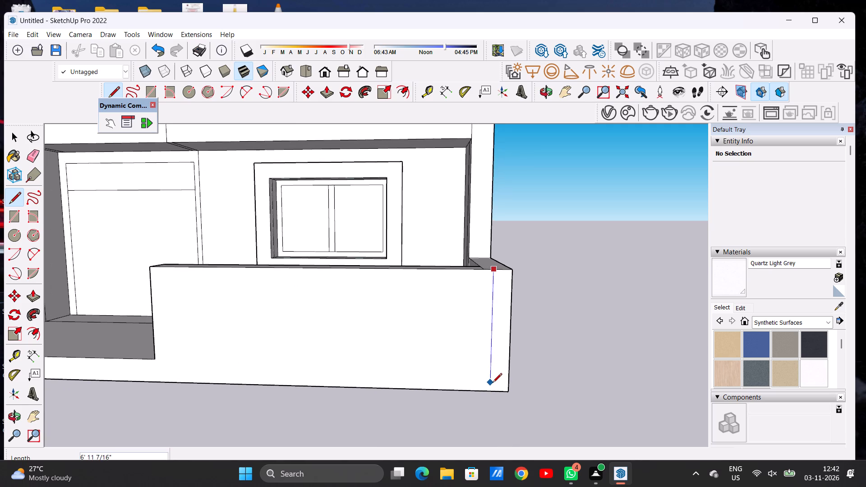
pyautogui.click(492, 390)
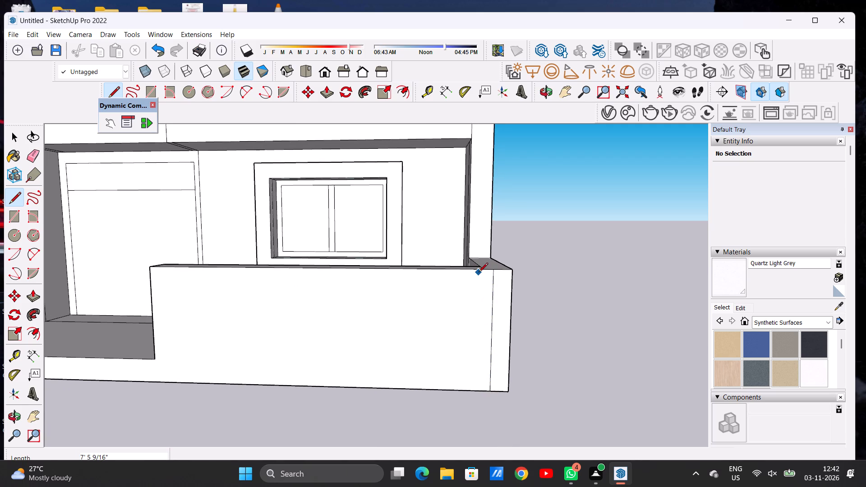
# Copy the narrow end strip of the front wall about 1' 9" along the wall toward its middle.
pyautogui.press('space')
pyautogui.doubleClick(499, 334)
pyautogui.press('m')
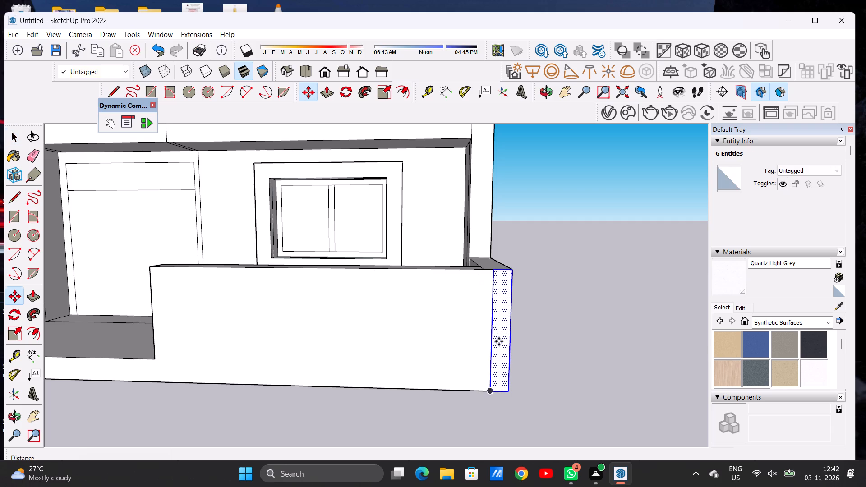
pyautogui.scroll(3, 493, 397)
pyautogui.click(488, 390)
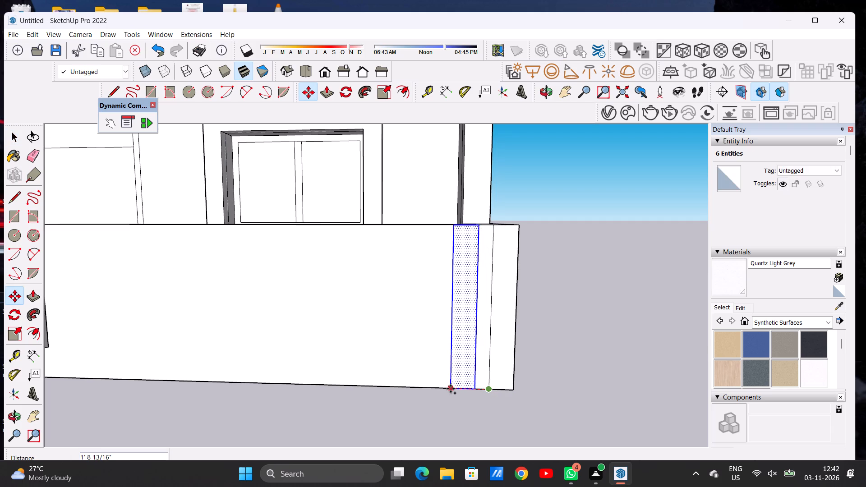
pyautogui.click(451, 389)
pyautogui.press('space')
pyautogui.click(579, 330)
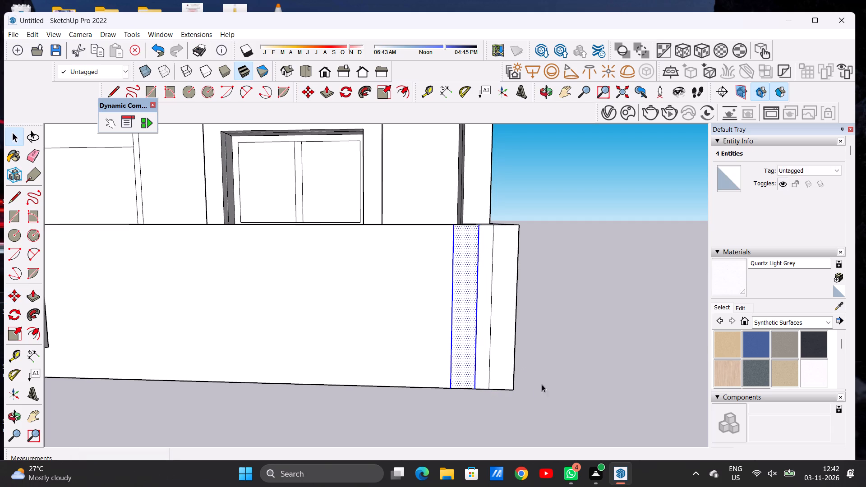
pyautogui.scroll(-9, 537, 387)
pyautogui.scroll(3, 509, 328)
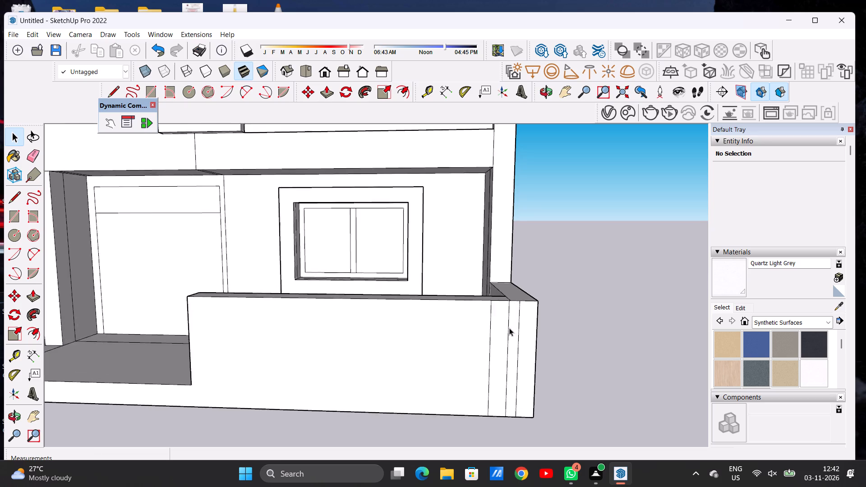
pyautogui.scroll(3, 509, 328)
pyautogui.scroll(-7, 453, 347)
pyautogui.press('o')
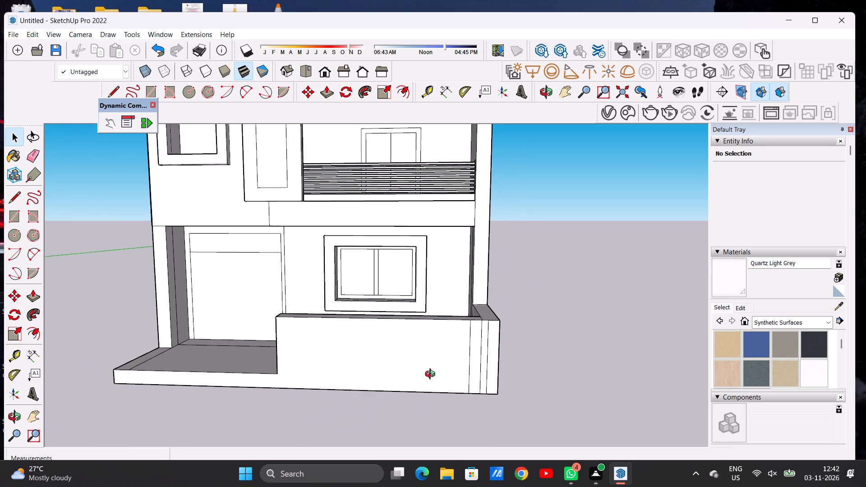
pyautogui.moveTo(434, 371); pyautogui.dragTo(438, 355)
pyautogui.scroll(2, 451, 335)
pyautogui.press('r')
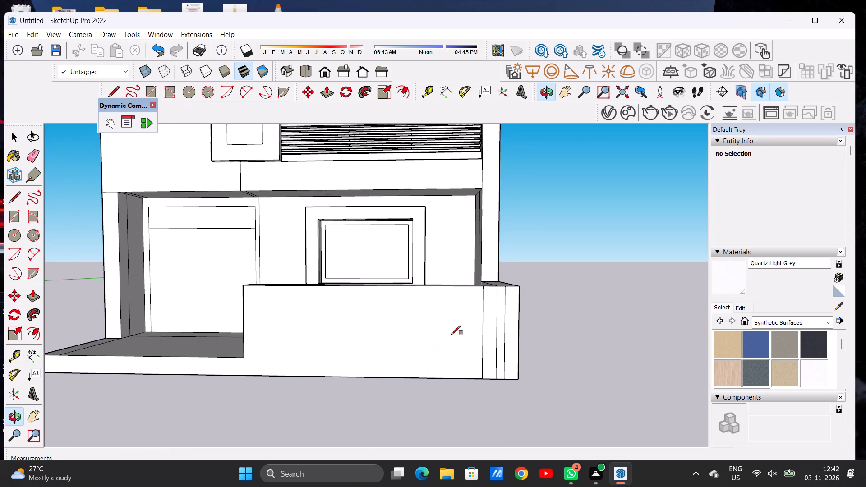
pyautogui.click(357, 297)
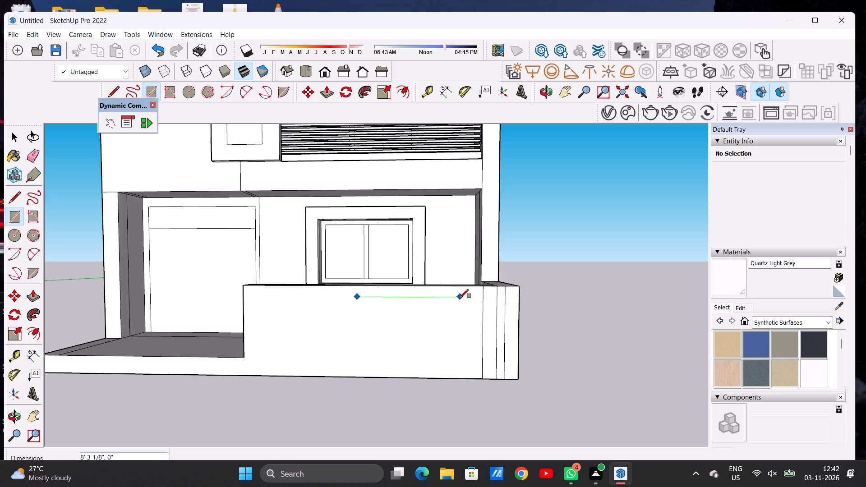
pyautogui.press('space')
# Draw a rectangle about 7' 11" by 6' 7" on the front wall below the window, starting at the wall's top edge.
pyautogui.write('R')
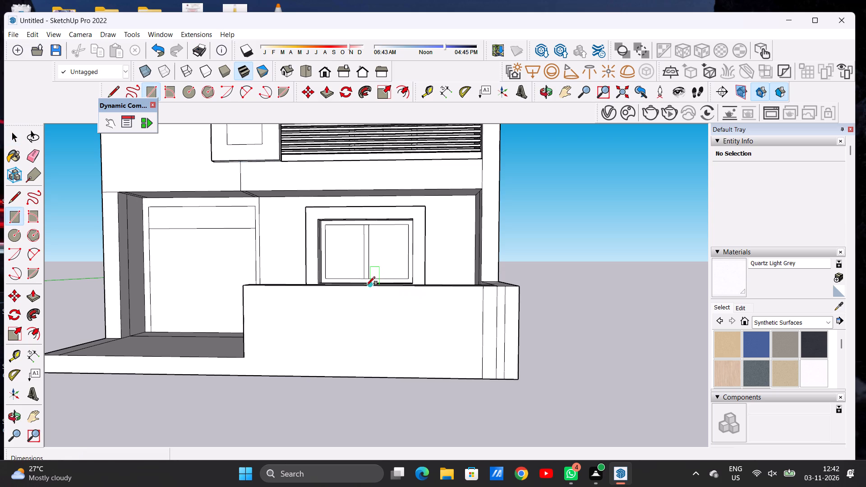
pyautogui.click(363, 286)
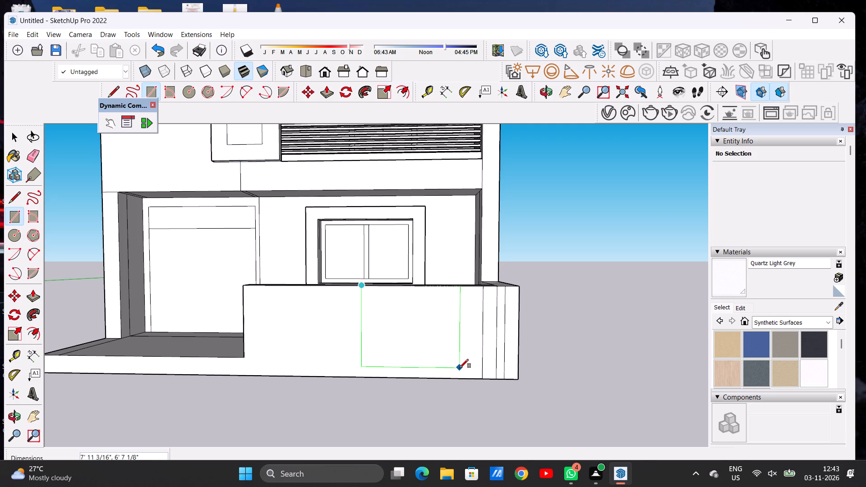
pyautogui.click(460, 368)
pyautogui.press('space')
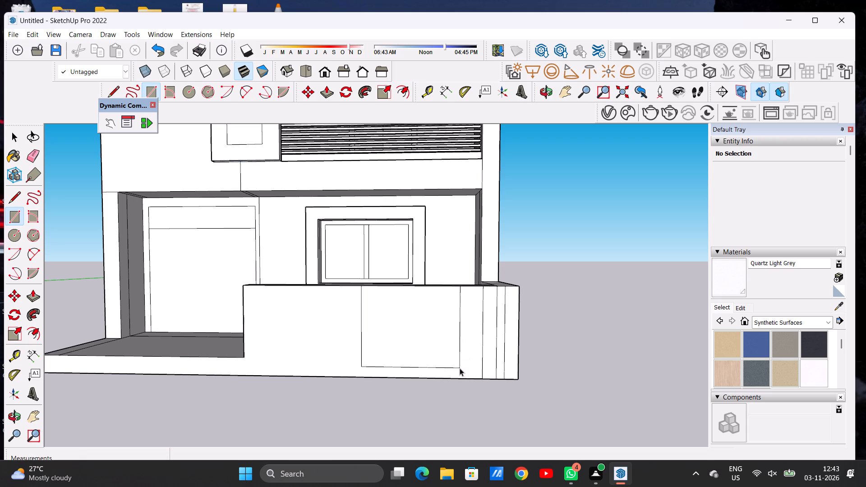
# Offset the front wall rectangle's outline inward about 9 3/4".
pyautogui.scroll(-6, 385, 371)
pyautogui.scroll(4, 429, 332)
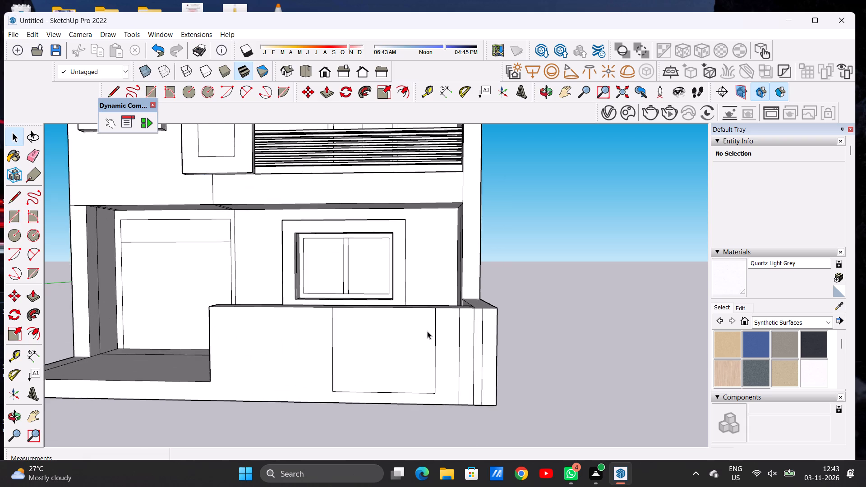
pyautogui.scroll(2, 427, 331)
pyautogui.write('OF')
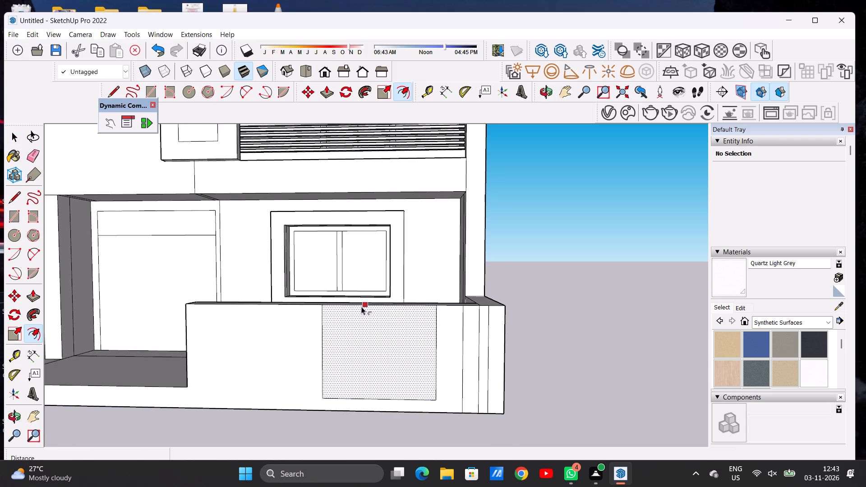
pyautogui.click(350, 309)
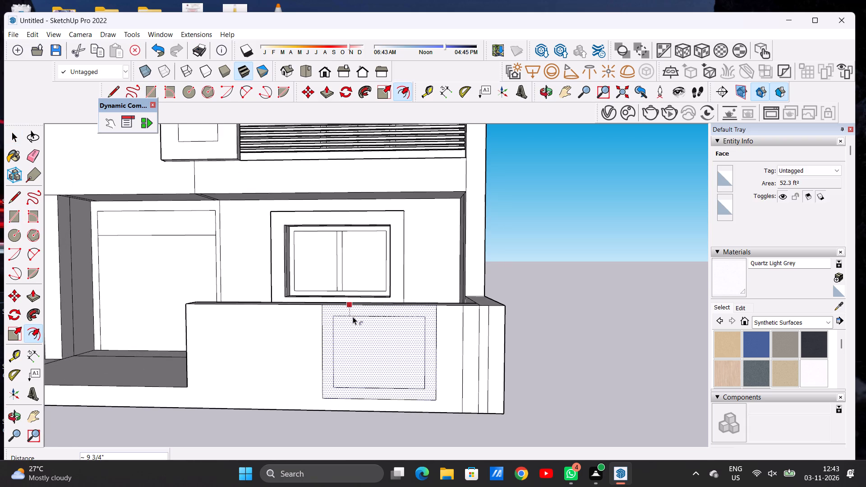
pyautogui.click(353, 317)
pyautogui.press('space')
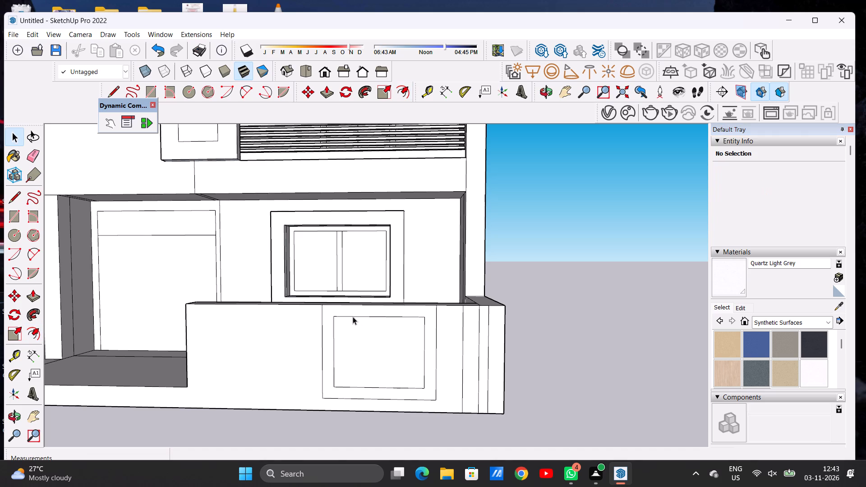
# Examine the house's front facade and the new front wall outlines from an angle and from straight ahead.
pyautogui.scroll(-4, 353, 316)
pyautogui.press('o')
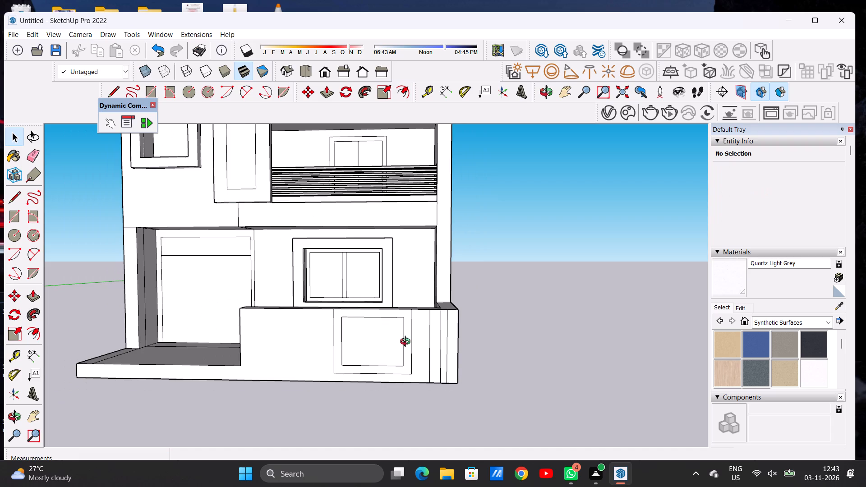
pyautogui.moveTo(407, 343); pyautogui.dragTo(321, 384)
pyautogui.scroll(-5, 465, 336)
pyautogui.scroll(2, 382, 372)
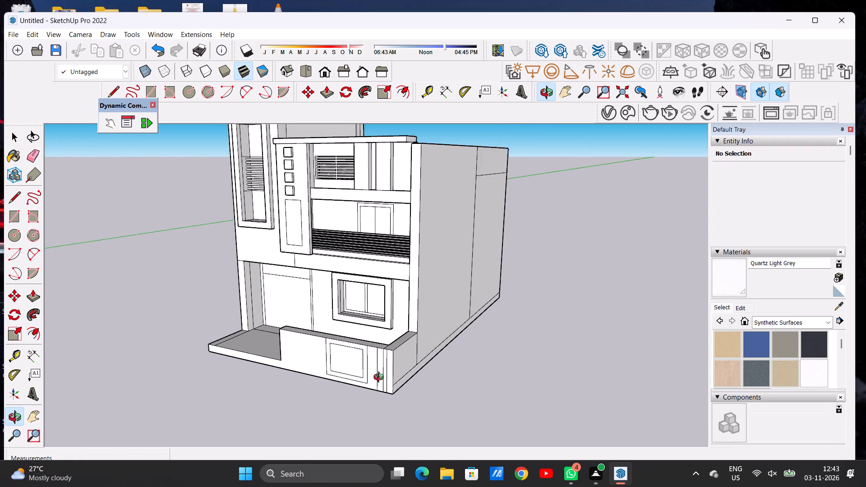
pyautogui.scroll(6, 381, 378)
pyautogui.scroll(-4, 476, 365)
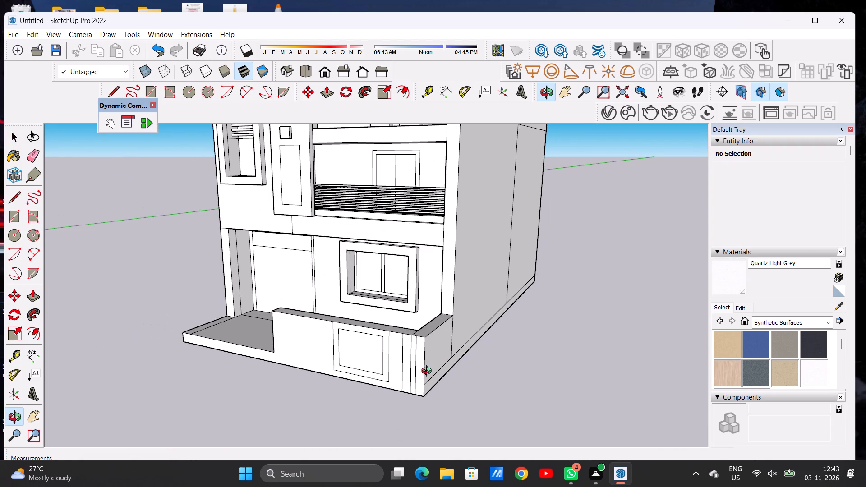
pyautogui.moveTo(386, 373); pyautogui.dragTo(479, 339)
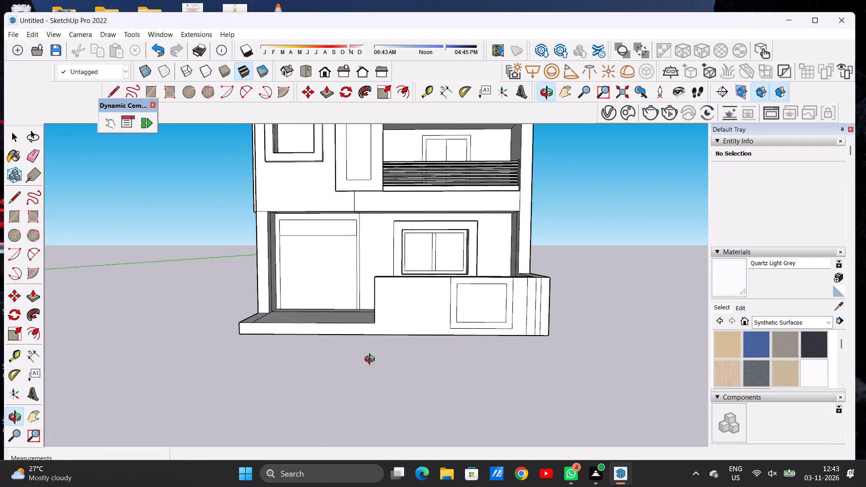
# Draw a three-sided outline inside the inner panel rectangle, about 3' 6" high with horizontal lines about 5' 1" long reaching its outer-end edge.
pyautogui.scroll(-9, 336, 361)
pyautogui.scroll(13, 435, 316)
pyautogui.click(404, 357)
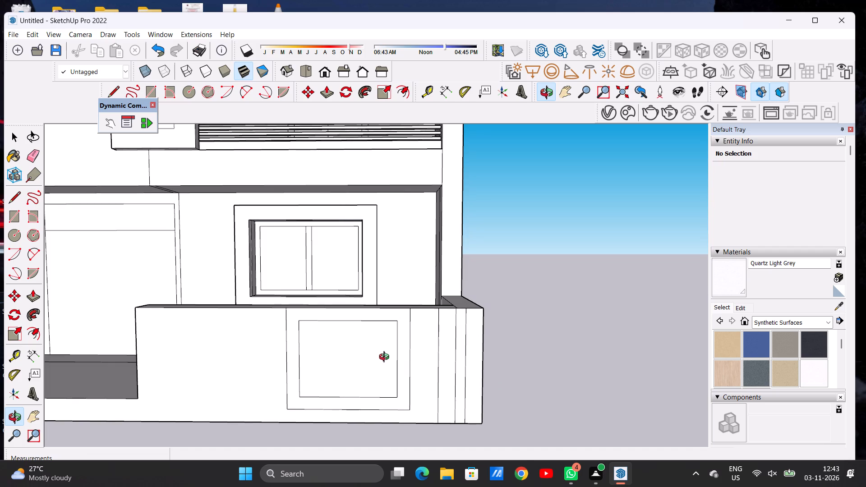
pyautogui.press('l')
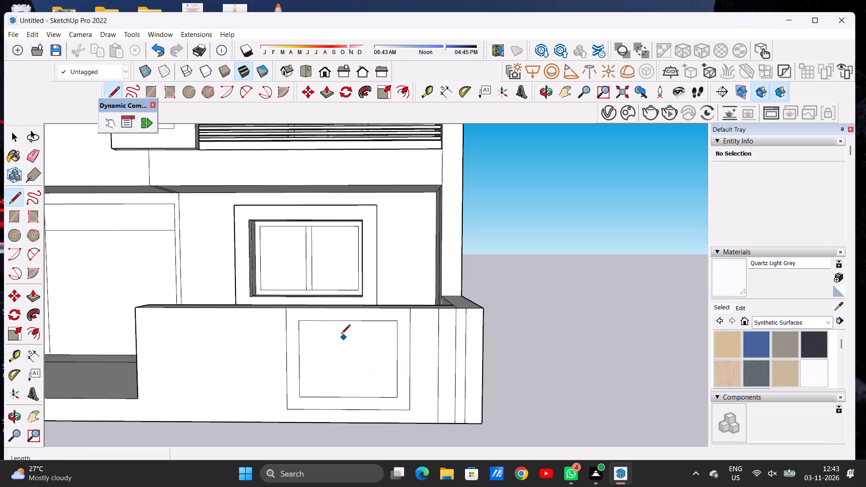
pyautogui.scroll(4, 336, 332)
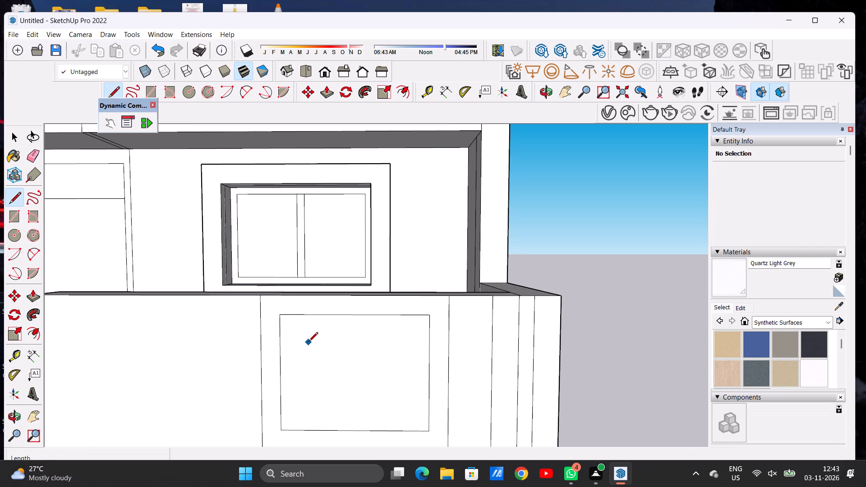
pyautogui.click(309, 342)
pyautogui.click(430, 343)
pyautogui.click(308, 343)
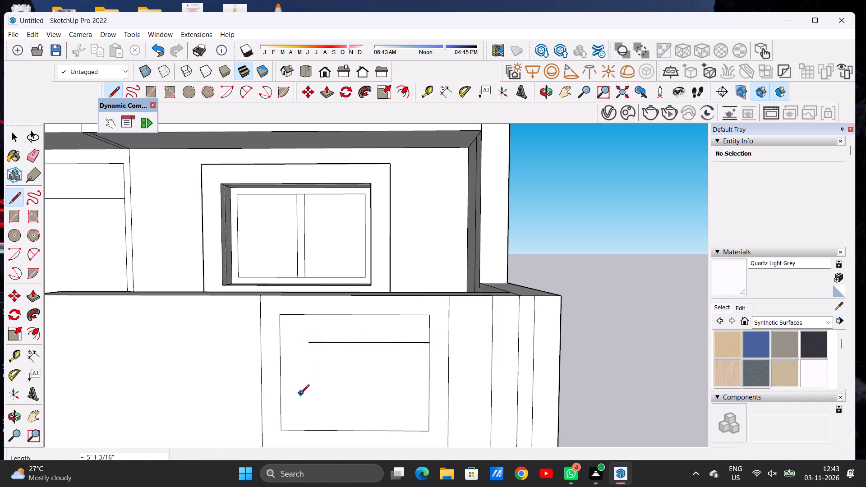
pyautogui.click(309, 342)
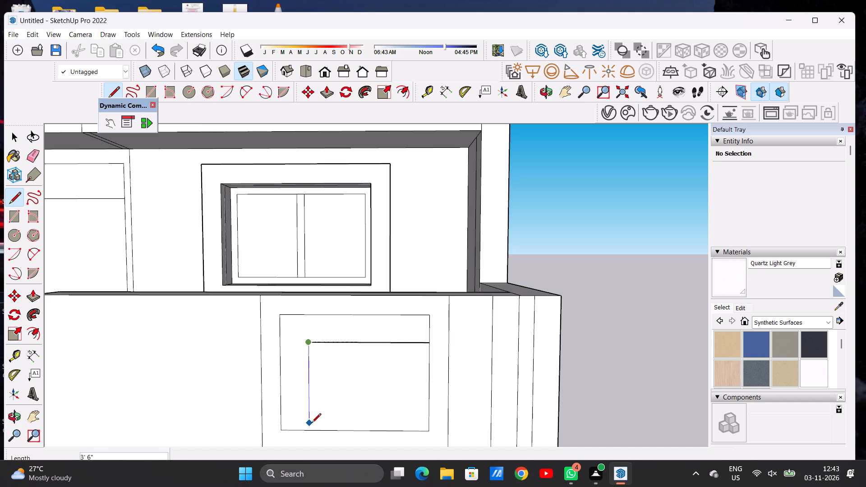
pyautogui.click(311, 424)
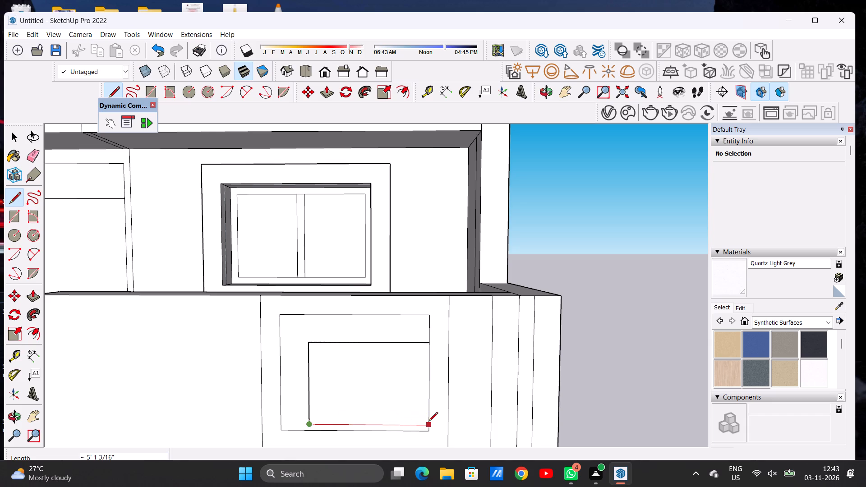
pyautogui.click(428, 422)
# Continue the two horizontal lines across the wall between the panel frame and the end strips, each about 1' 9 13/16" long.
pyautogui.scroll(-5, 322, 393)
pyautogui.scroll(-1, 406, 362)
pyautogui.scroll(6, 405, 362)
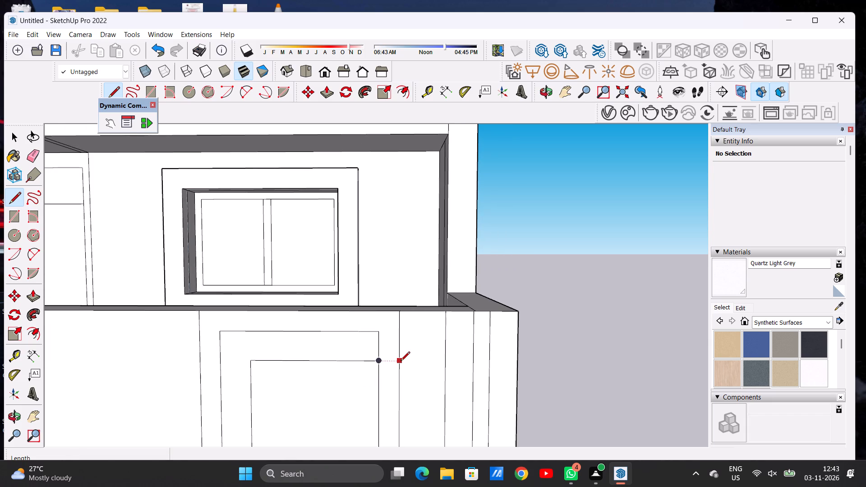
pyautogui.click(401, 362)
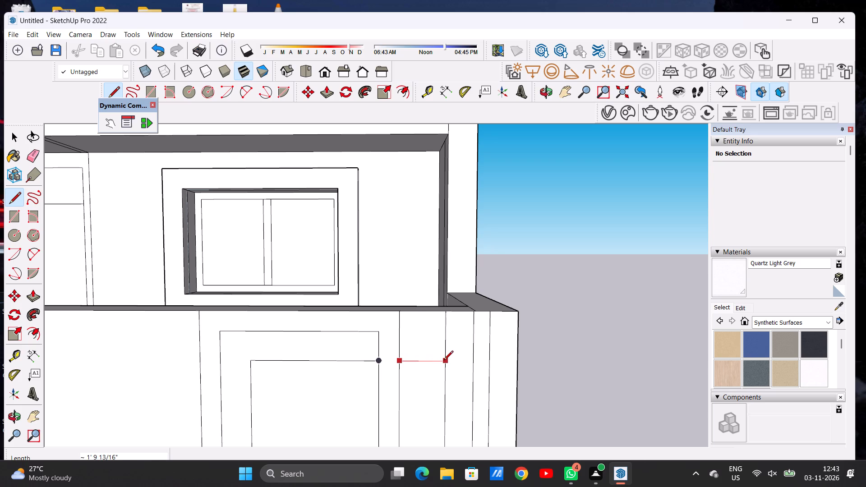
pyautogui.click(444, 361)
pyautogui.scroll(-1, 385, 349)
pyautogui.scroll(1, 385, 349)
pyautogui.scroll(-6, 385, 349)
pyautogui.scroll(6, 400, 418)
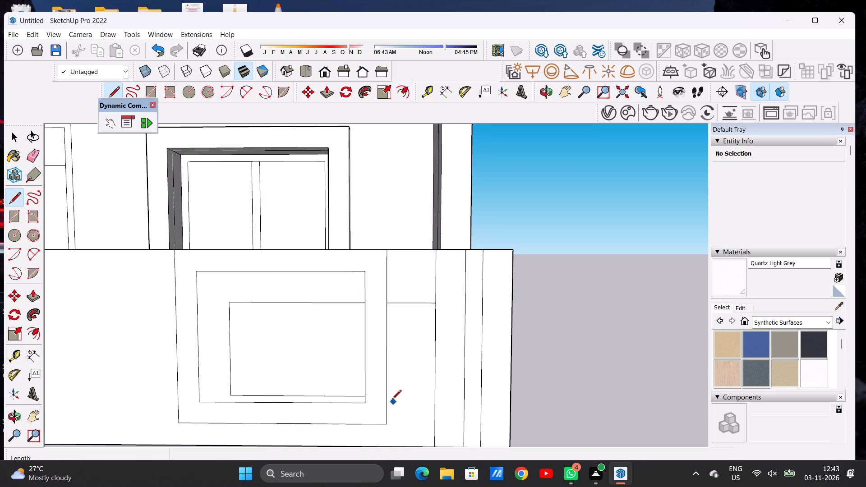
pyautogui.click(388, 396)
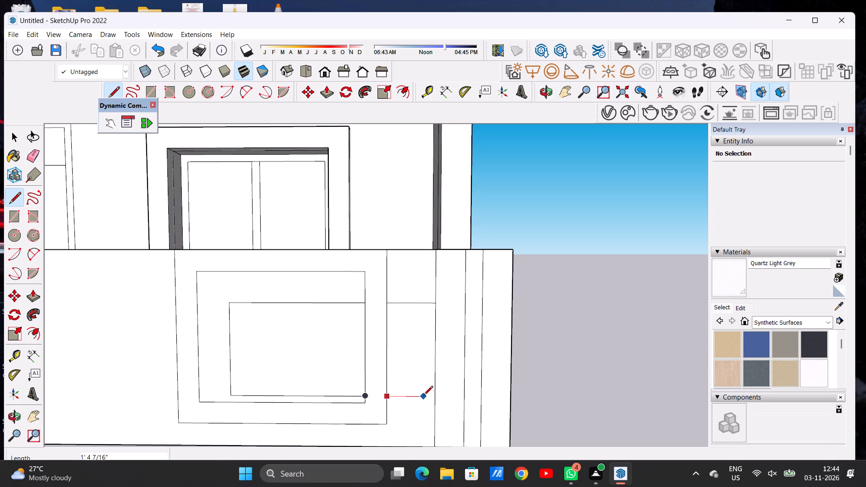
pyautogui.click(433, 397)
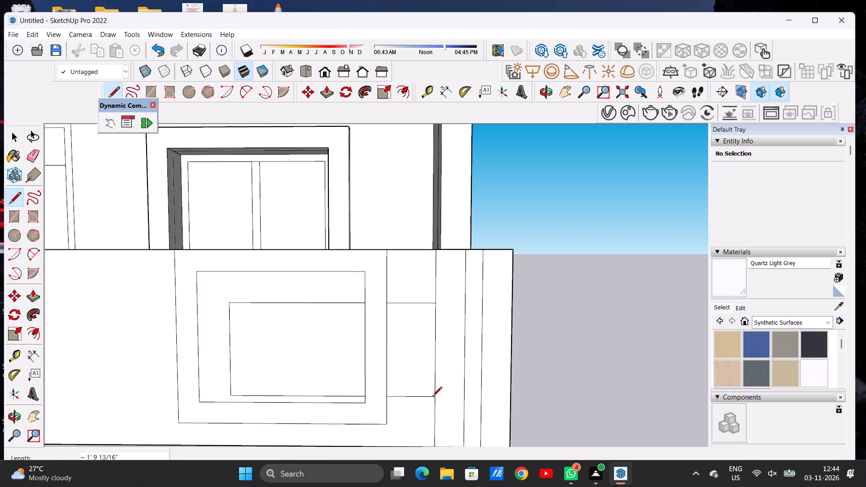
pyautogui.press('space')
# Push/Pull the two narrow vertical strips at the front wall's outer end outward 9 3/16".
pyautogui.write('O')
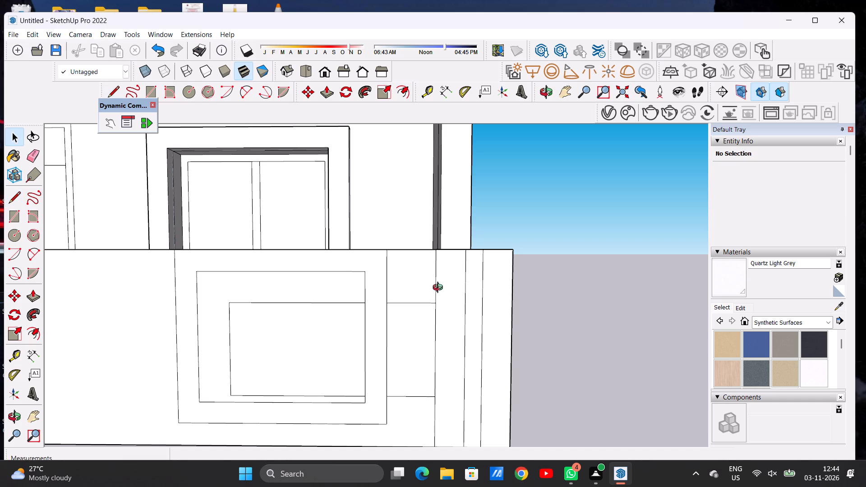
pyautogui.scroll(-7, 447, 287)
pyautogui.moveTo(526, 294); pyautogui.dragTo(405, 375)
pyautogui.scroll(-7, 471, 313)
pyautogui.scroll(7, 431, 343)
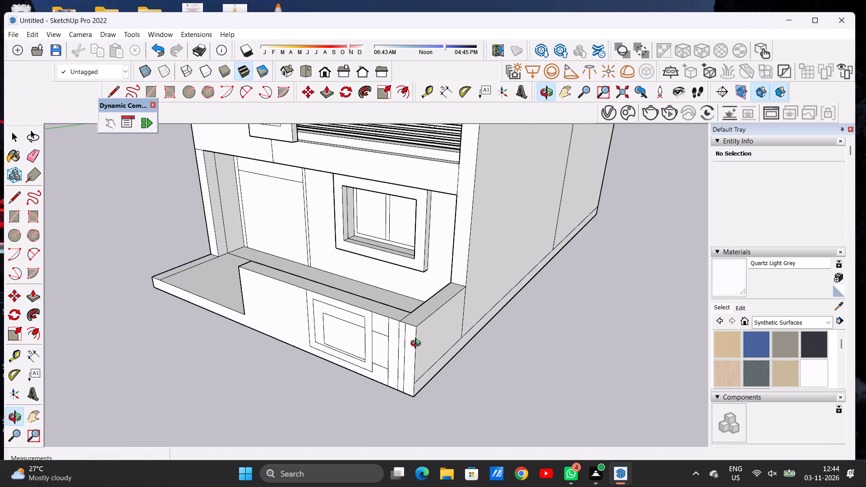
pyautogui.scroll(3, 418, 345)
pyautogui.scroll(-1, 418, 345)
pyautogui.scroll(1, 418, 345)
pyautogui.moveTo(422, 349); pyautogui.dragTo(395, 371)
pyautogui.press('p')
pyautogui.scroll(4, 379, 340)
pyautogui.scroll(-1, 379, 340)
pyautogui.scroll(3, 379, 340)
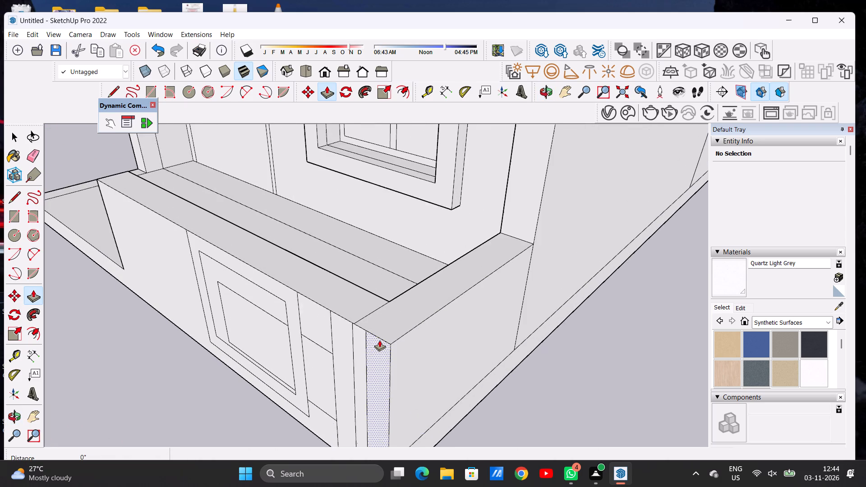
pyautogui.click(379, 340)
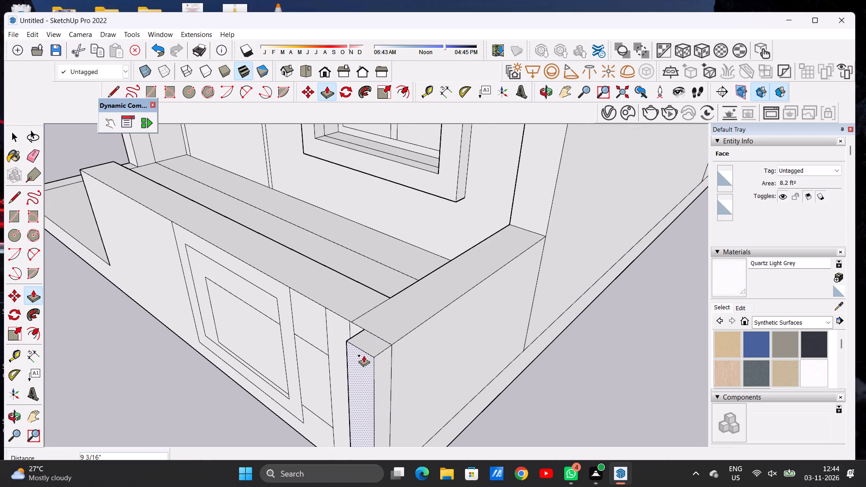
pyautogui.click(364, 355)
pyautogui.click(342, 326)
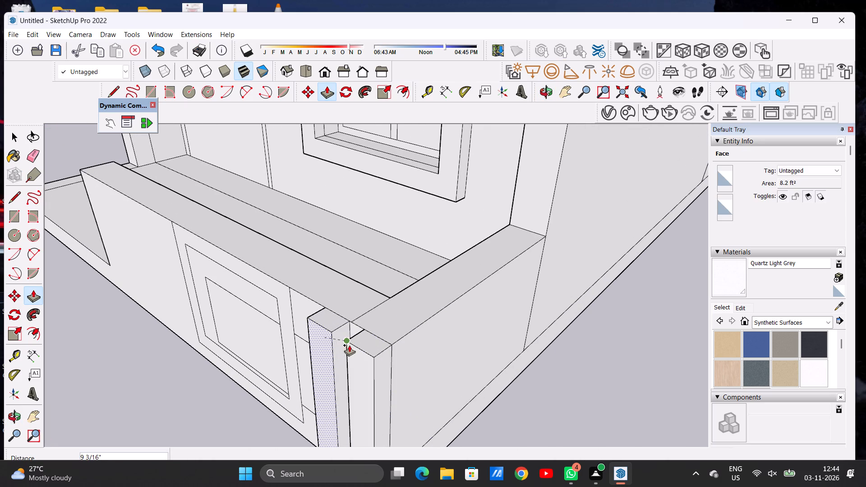
pyautogui.click(350, 345)
# Push/Pull the rectangular frame around the front wall panel outward to the depth of the vertical end strips.
pyautogui.scroll(-8, 465, 342)
pyautogui.scroll(7, 360, 308)
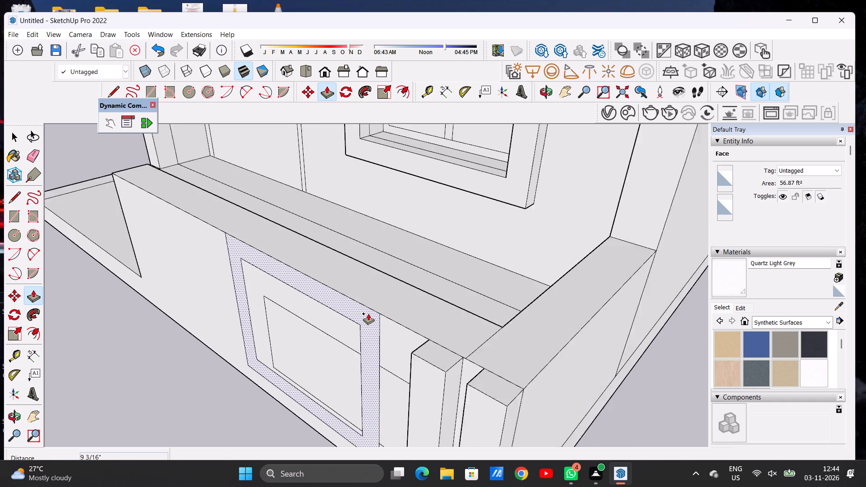
pyautogui.scroll(3, 368, 313)
pyautogui.click(368, 313)
pyautogui.scroll(-6, 342, 333)
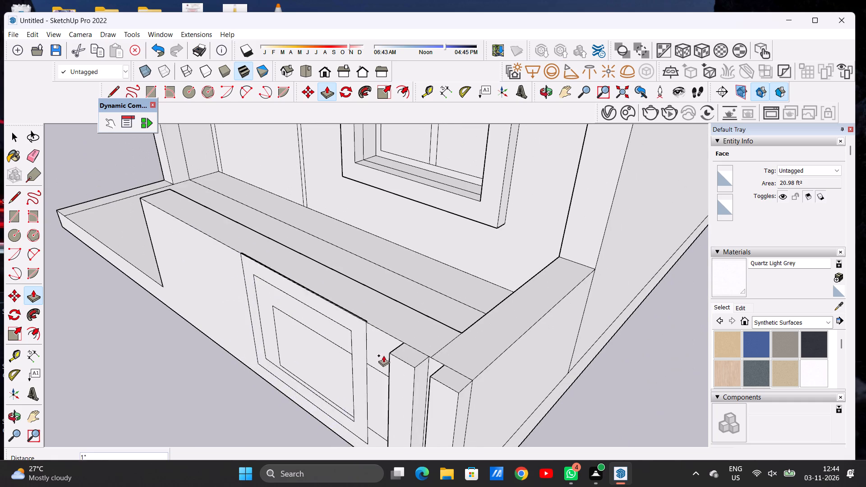
pyautogui.click(389, 357)
pyautogui.press('space')
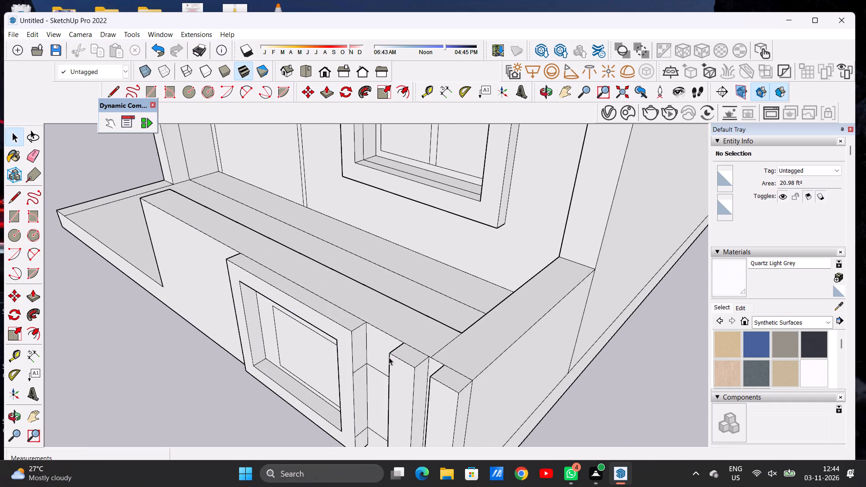
# Examine the raised frame and end strips on the front wall from the front.
pyautogui.write('O')
pyautogui.moveTo(335, 353); pyautogui.dragTo(441, 303)
pyautogui.scroll(-7, 425, 328)
pyautogui.moveTo(431, 343); pyautogui.dragTo(462, 305)
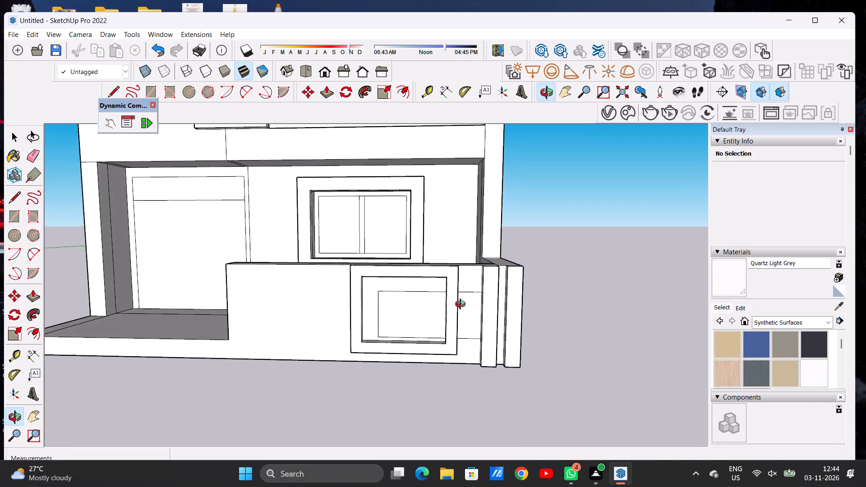
pyautogui.moveTo(462, 305); pyautogui.dragTo(463, 306)
pyautogui.scroll(-2, 416, 344)
pyautogui.scroll(5, 416, 330)
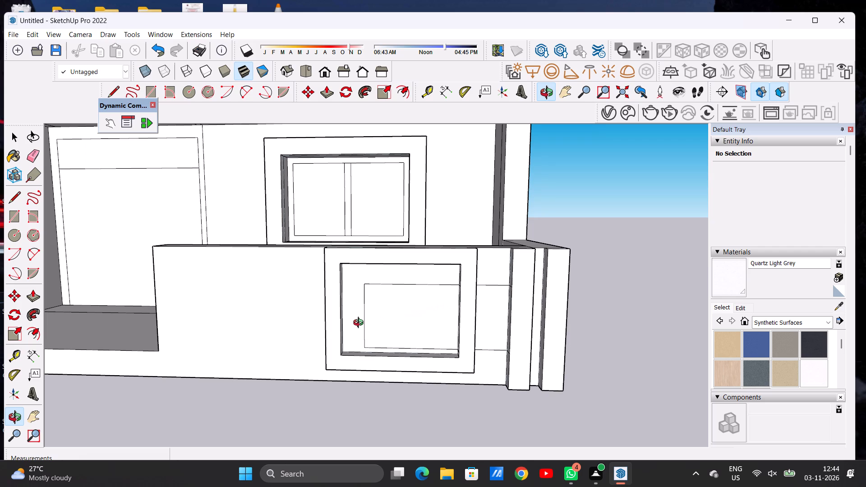
pyautogui.scroll(-5, 360, 324)
pyautogui.click(432, 333)
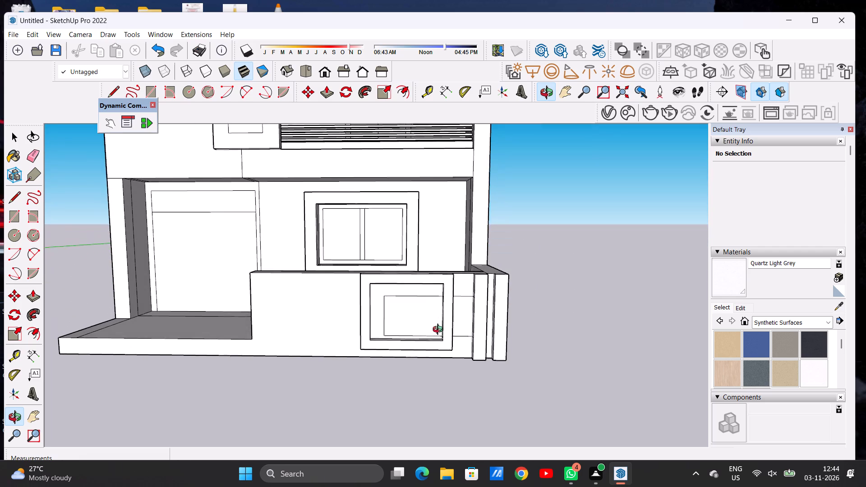
pyautogui.scroll(-3, 401, 327)
# Erase the two short line segments crossing the side face of the inner vertical strip.
pyautogui.moveTo(474, 312); pyautogui.dragTo(414, 321)
pyautogui.scroll(9, 383, 335)
pyautogui.scroll(-1, 387, 331)
pyautogui.moveTo(374, 335); pyautogui.dragTo(532, 327)
pyautogui.scroll(5, 465, 313)
pyautogui.scroll(-1, 465, 303)
pyautogui.scroll(4, 465, 303)
pyautogui.press('e')
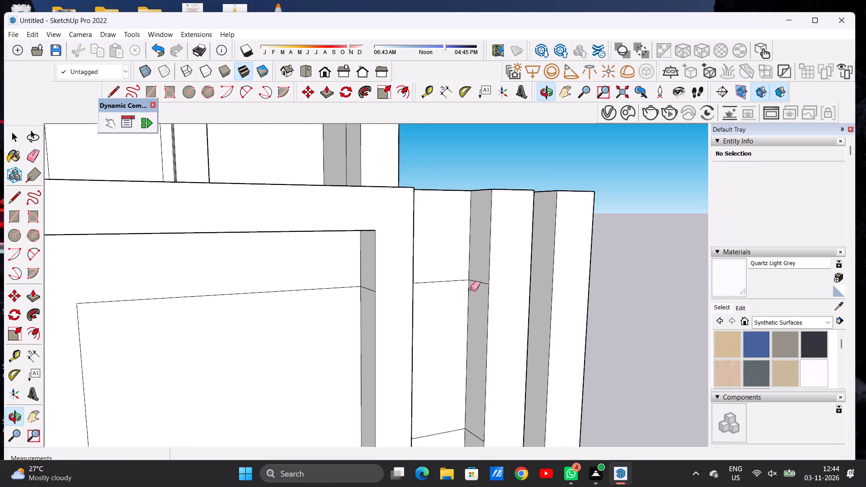
pyautogui.moveTo(479, 277); pyautogui.dragTo(479, 286)
pyautogui.scroll(-7, 479, 271)
pyautogui.scroll(12, 476, 374)
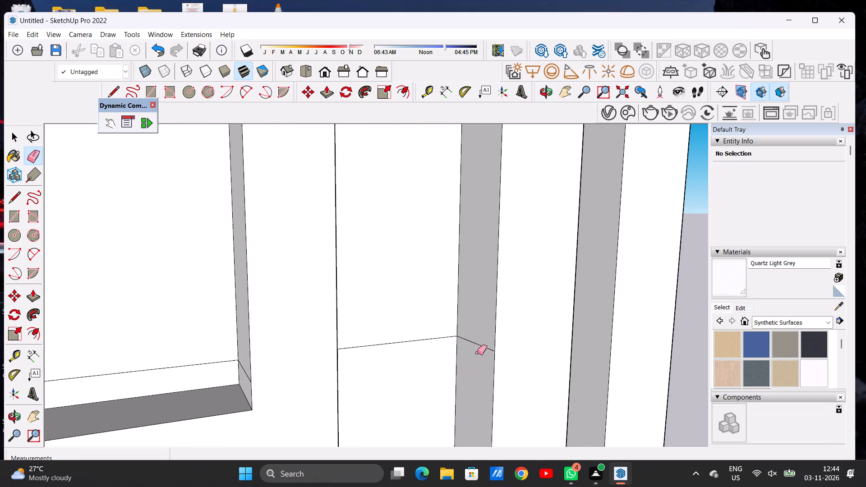
pyautogui.moveTo(479, 341); pyautogui.dragTo(481, 346)
# Erase the two short line segments crossing the panel frame's outer side face next to the strips.
pyautogui.press('o')
pyautogui.moveTo(499, 341); pyautogui.dragTo(354, 349)
pyautogui.scroll(-2, 459, 344)
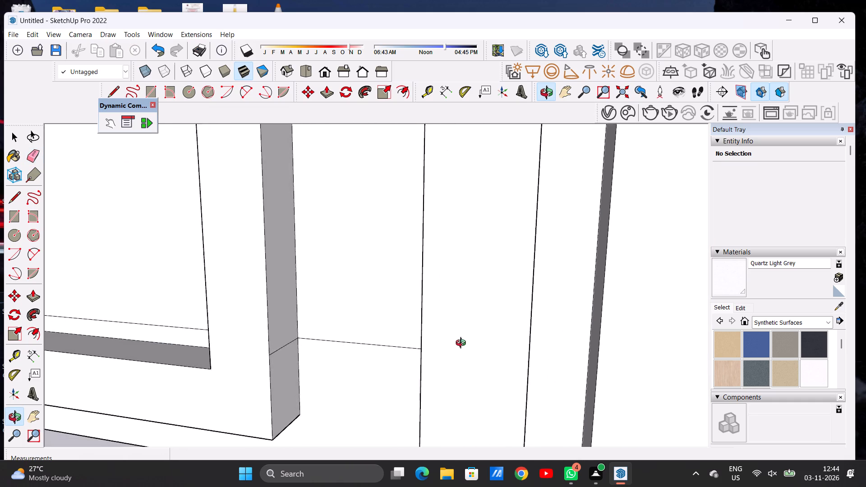
pyautogui.scroll(-9, 463, 344)
pyautogui.scroll(1, 469, 337)
pyautogui.scroll(-1, 463, 337)
pyautogui.moveTo(425, 331); pyautogui.dragTo(326, 353)
pyautogui.scroll(4, 358, 352)
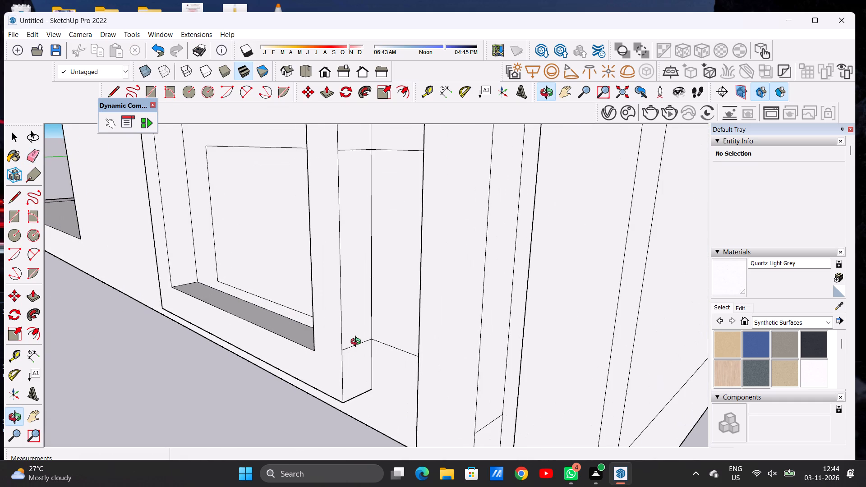
pyautogui.press('e')
pyautogui.moveTo(360, 336); pyautogui.dragTo(358, 350)
pyautogui.scroll(-6, 358, 359)
pyautogui.scroll(7, 358, 241)
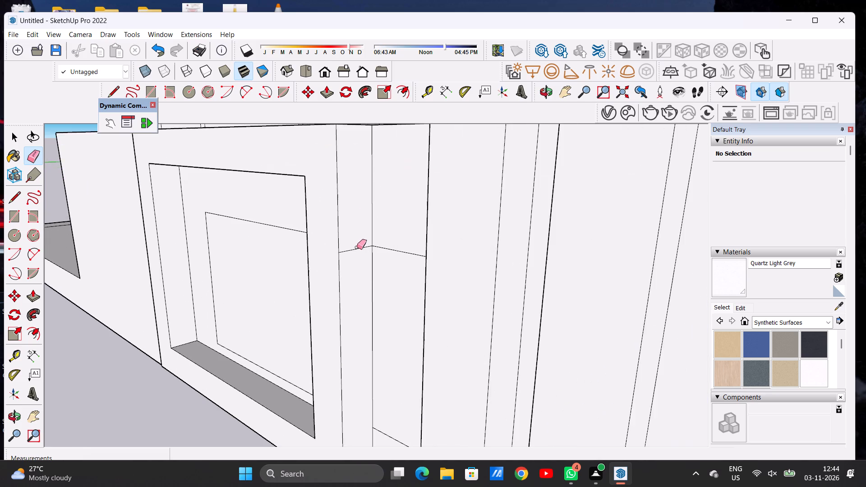
pyautogui.moveTo(353, 246); pyautogui.dragTo(355, 261)
pyautogui.press('space')
# Examine the porch's low front wall with its raised frame and strips from the front.
pyautogui.write('O')
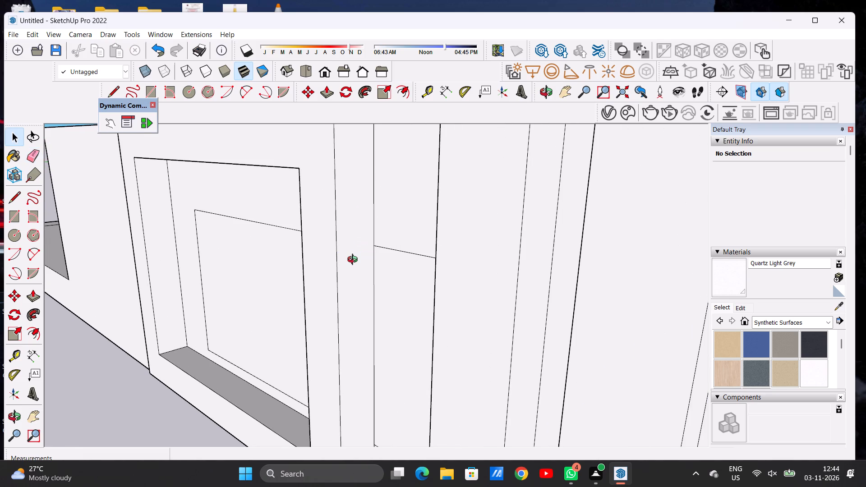
pyautogui.scroll(-5, 344, 272)
pyautogui.scroll(1, 355, 296)
pyautogui.scroll(-7, 362, 301)
pyautogui.moveTo(302, 316); pyautogui.dragTo(447, 288)
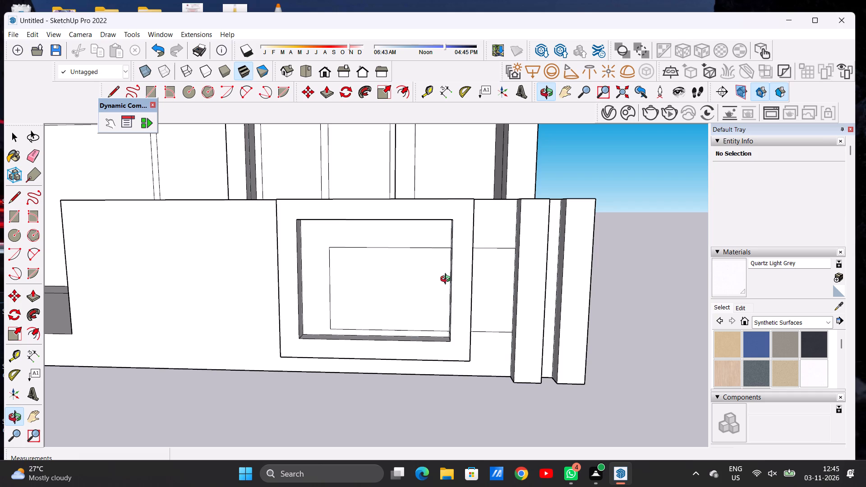
pyautogui.scroll(-6, 447, 280)
pyautogui.moveTo(391, 303); pyautogui.dragTo(401, 306)
pyautogui.scroll(-4, 527, 320)
pyautogui.scroll(1, 528, 322)
pyautogui.scroll(-4, 528, 323)
pyautogui.scroll(6, 412, 308)
pyautogui.moveTo(393, 311); pyautogui.dragTo(384, 303)
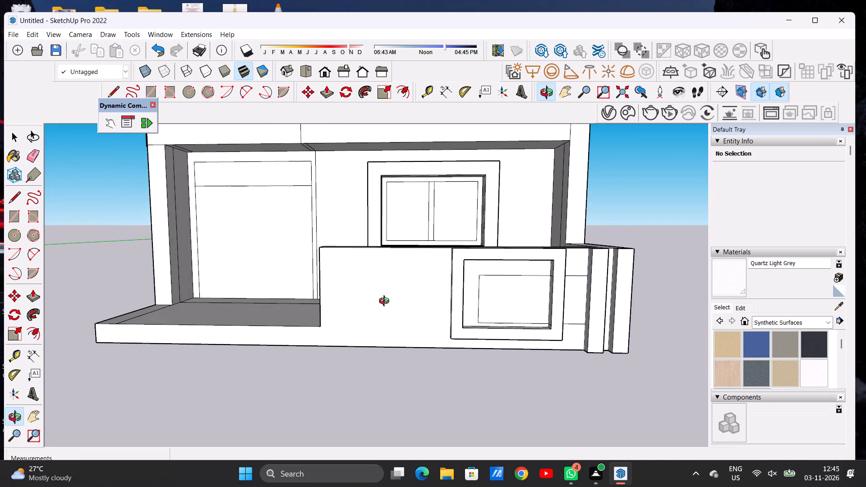
# Outline a vertical strip at the low front wall's open end with two vertical lines, about 1' 6" and 7' 5 9/16" long.
pyautogui.scroll(2, 387, 301)
pyautogui.press('l')
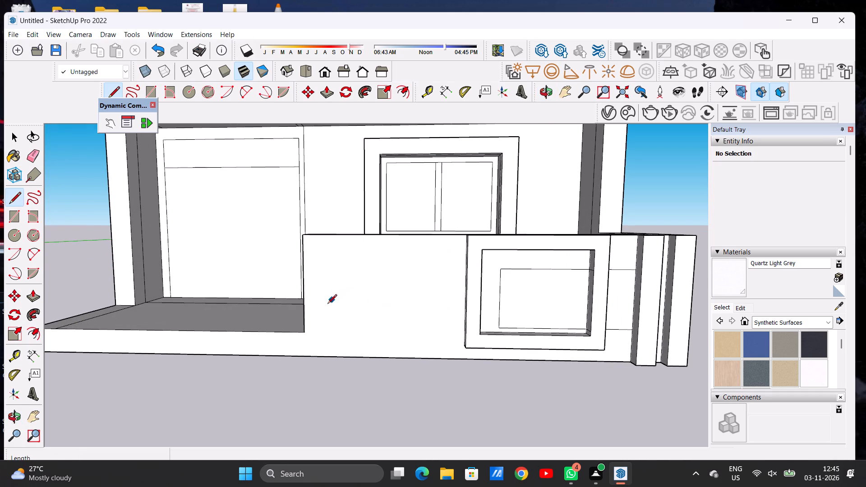
pyautogui.scroll(8, 323, 316)
pyautogui.click(282, 347)
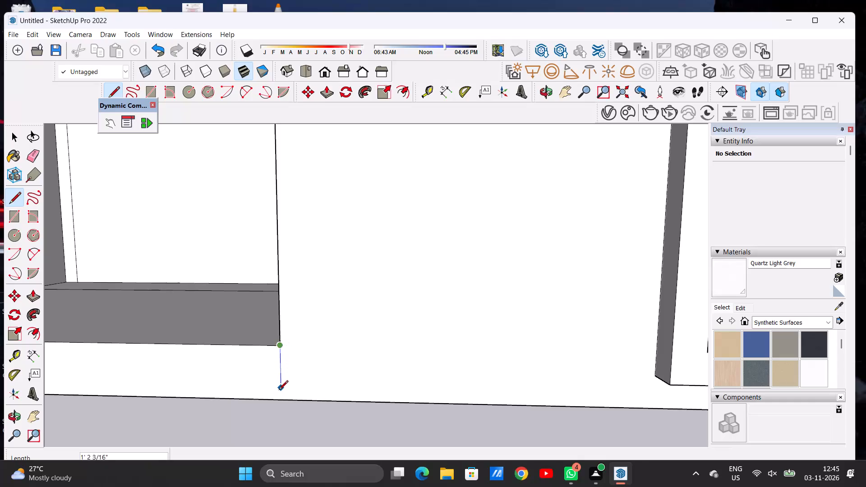
pyautogui.click(280, 399)
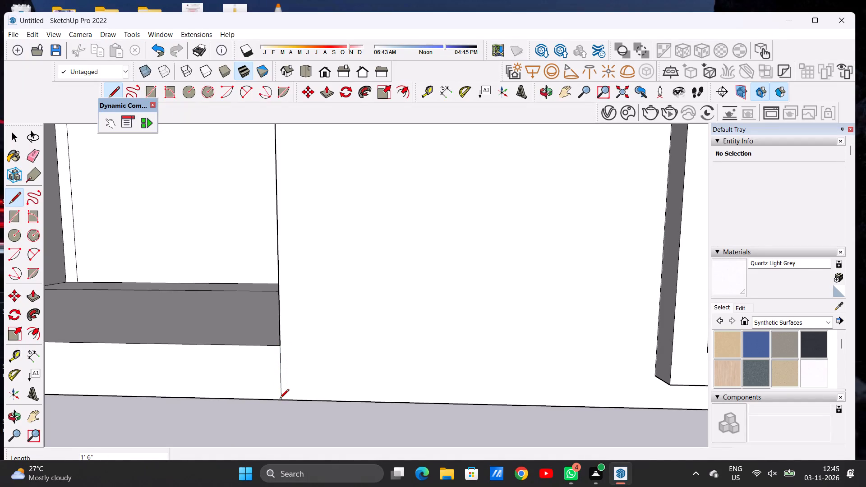
pyautogui.press('l')
pyautogui.scroll(-5, 306, 413)
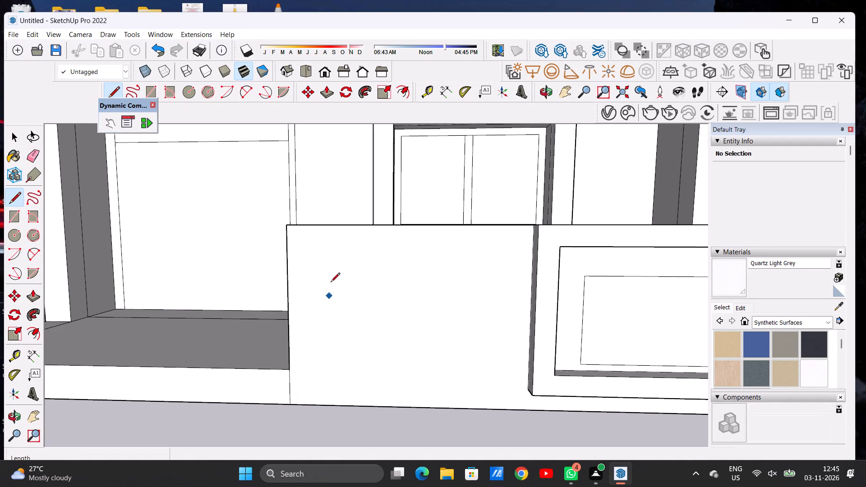
pyautogui.click(309, 225)
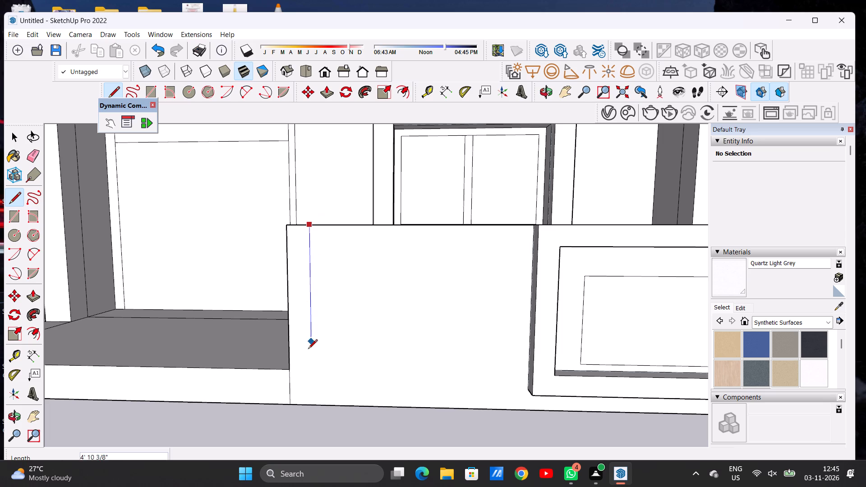
pyautogui.click(310, 406)
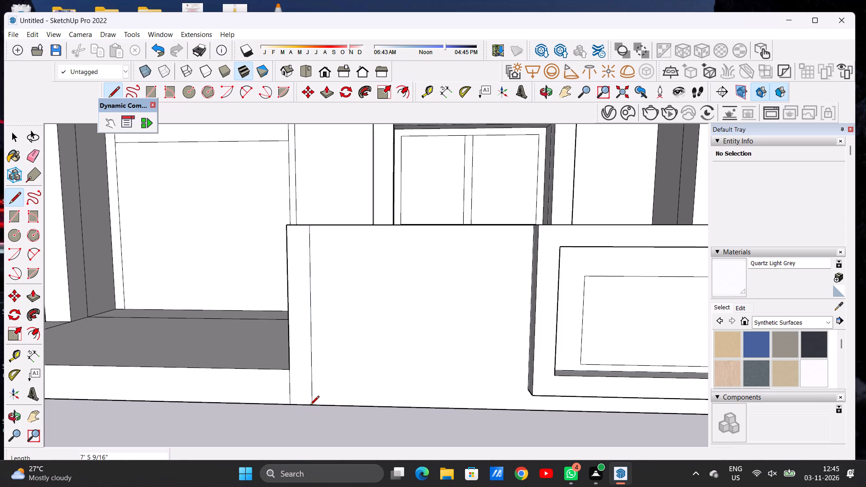
# Copy the end strip's outline twice along the low front wall towards the raised frame, each about 1' 6" from the previous one.
pyautogui.press('space')
pyautogui.scroll(4, 305, 396)
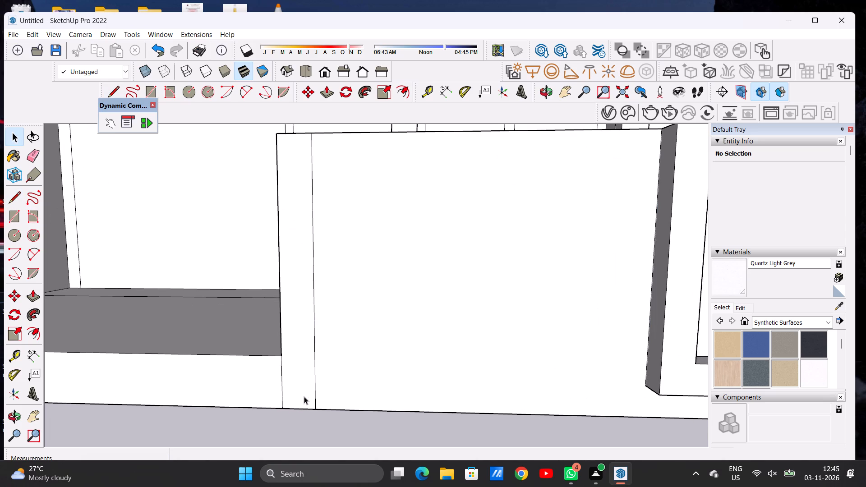
pyautogui.doubleClick(304, 396)
pyautogui.press('m')
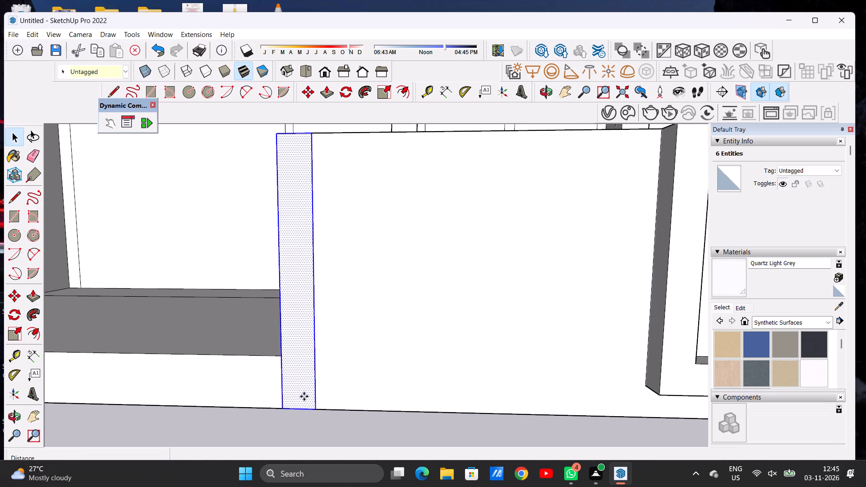
pyautogui.click(309, 410)
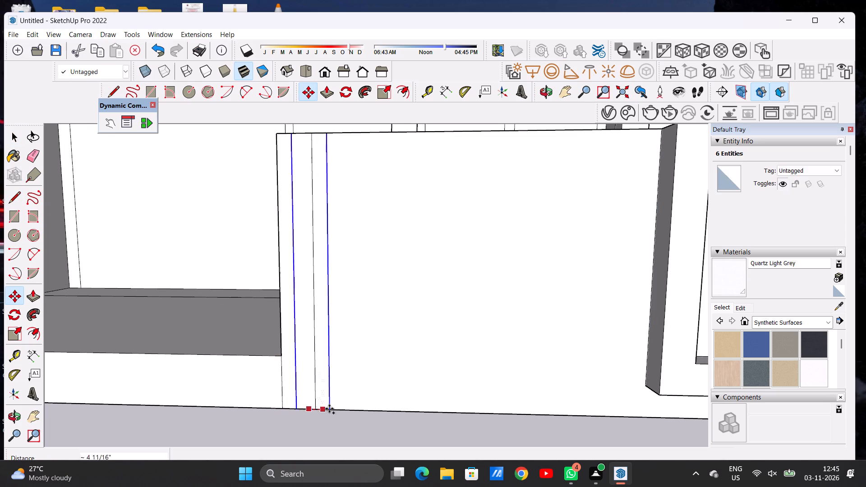
pyautogui.scroll(-8, 336, 409)
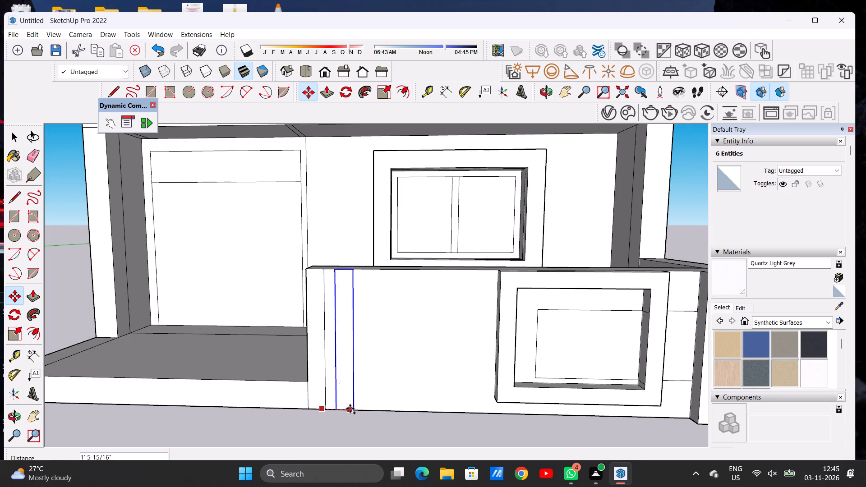
pyautogui.click(350, 409)
pyautogui.click(354, 410)
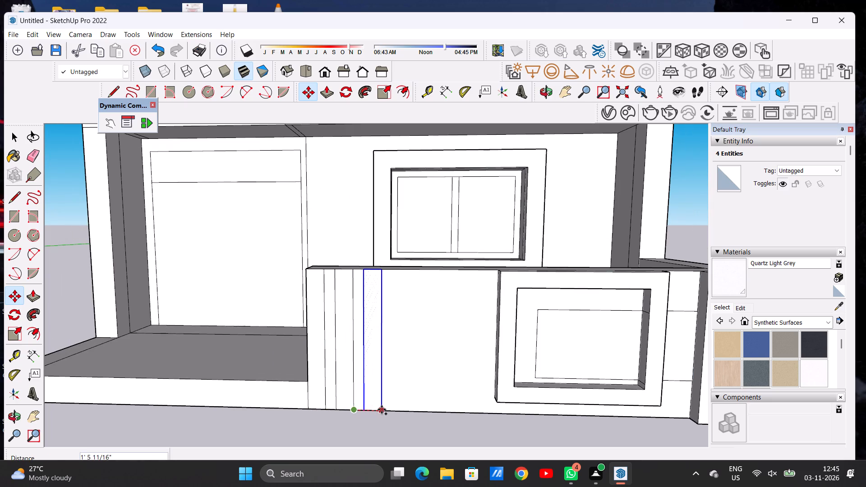
pyautogui.click(382, 409)
pyautogui.press('space')
pyautogui.click(388, 439)
# Push/Pull the outermost strip at the front wall's open end outward by about 6 1/2".
pyautogui.scroll(-6, 327, 386)
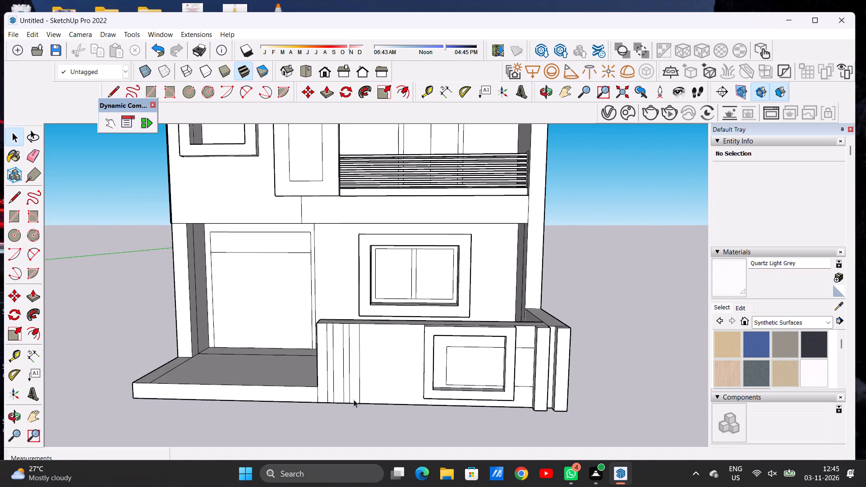
pyautogui.press('o')
pyautogui.moveTo(397, 376); pyautogui.dragTo(302, 434)
pyautogui.scroll(-8, 383, 336)
pyautogui.scroll(11, 331, 365)
pyautogui.moveTo(313, 362); pyautogui.dragTo(249, 380)
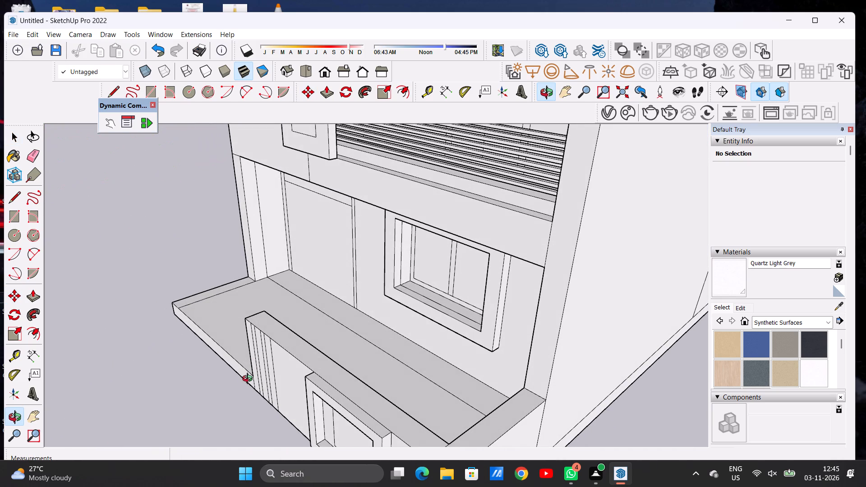
pyautogui.scroll(-2, 401, 384)
pyautogui.scroll(12, 285, 356)
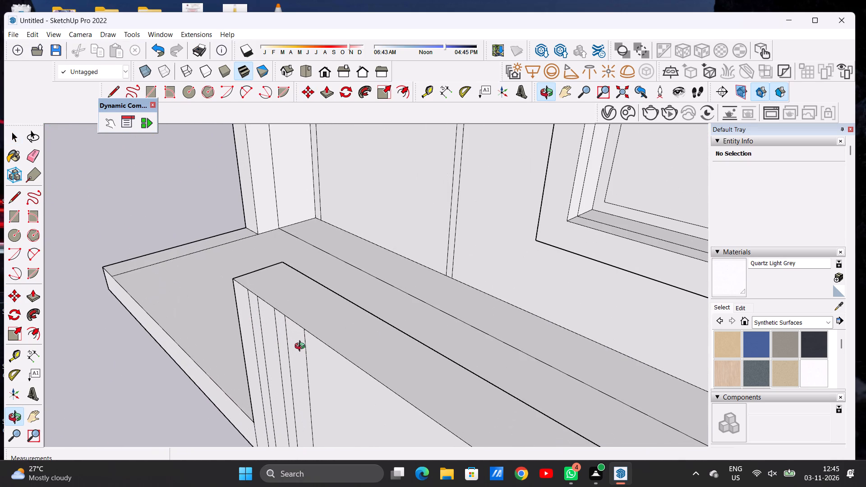
pyautogui.press('p')
pyautogui.scroll(3, 249, 286)
pyautogui.scroll(-1, 249, 290)
pyautogui.scroll(1, 248, 291)
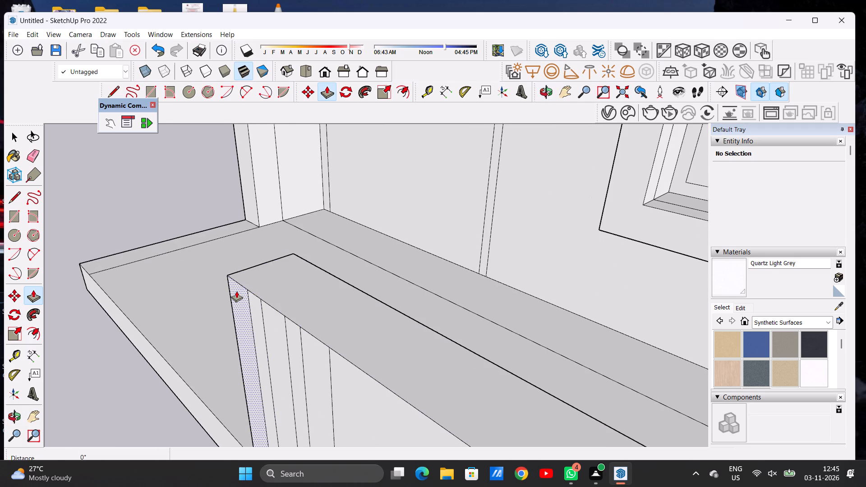
pyautogui.click(236, 291)
pyautogui.scroll(-4, 226, 296)
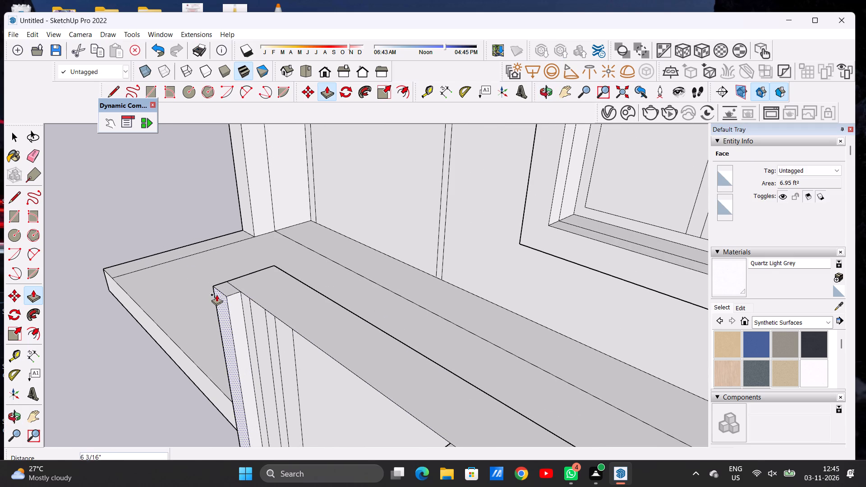
pyautogui.click(219, 300)
# Push/Pull the other two strips at the open end outward by 6 1/2", flush with the first strip.
pyautogui.scroll(5, 252, 308)
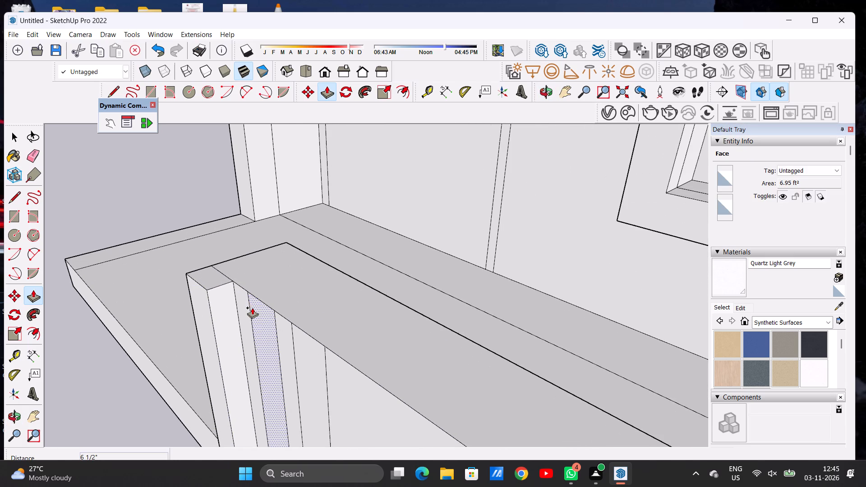
pyautogui.click(252, 308)
pyautogui.click(207, 294)
pyautogui.scroll(-7, 283, 300)
pyautogui.scroll(5, 287, 327)
pyautogui.scroll(-1, 287, 326)
pyautogui.scroll(1, 288, 326)
pyautogui.scroll(-2, 290, 324)
pyautogui.scroll(1, 290, 324)
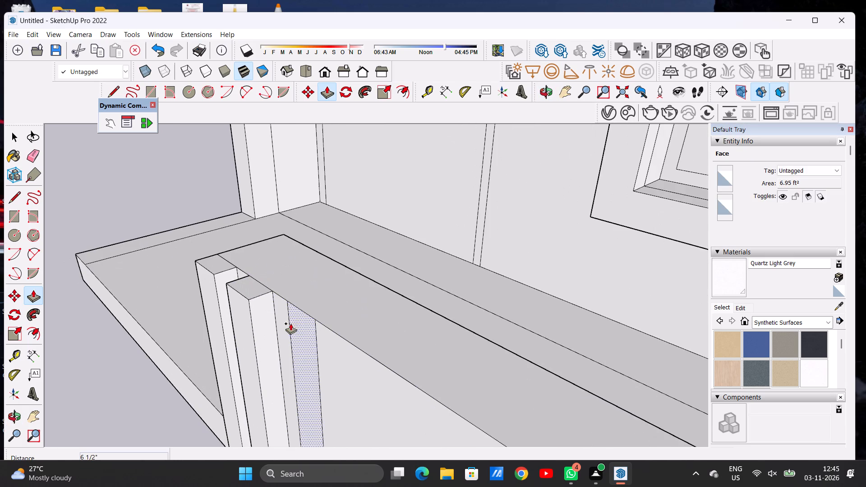
pyautogui.click(296, 319)
pyautogui.click(251, 301)
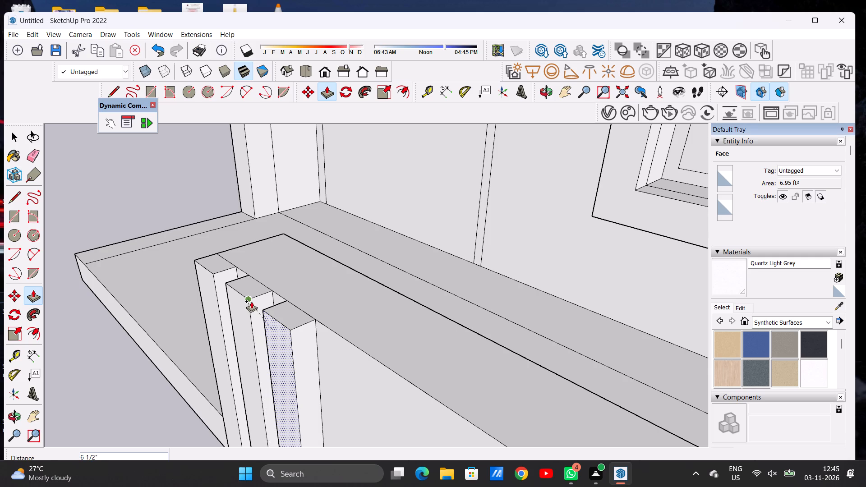
# Examine the three raised strips and the whole house from the front and the side.
pyautogui.press('space')
pyautogui.write('O')
pyautogui.scroll(-10, 283, 326)
pyautogui.scroll(1, 317, 332)
pyautogui.scroll(-3, 317, 336)
pyautogui.scroll(1, 318, 340)
pyautogui.scroll(-2, 318, 340)
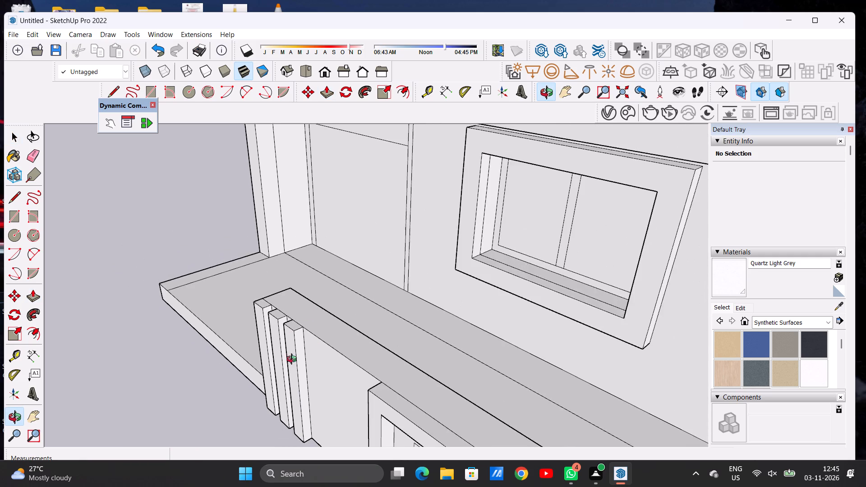
pyautogui.moveTo(294, 360); pyautogui.dragTo(438, 276)
pyautogui.scroll(-5, 360, 344)
pyautogui.scroll(1, 359, 344)
pyautogui.scroll(-5, 359, 344)
pyautogui.moveTo(369, 357); pyautogui.dragTo(391, 357)
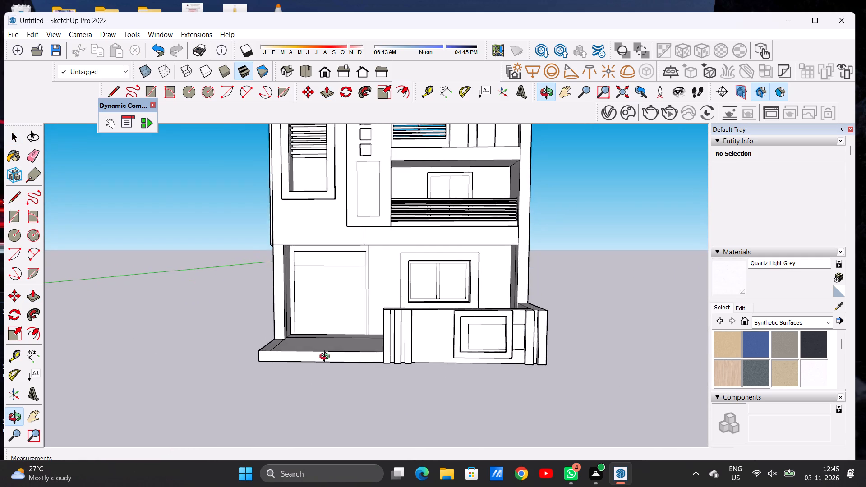
pyautogui.scroll(-9, 322, 365)
pyautogui.moveTo(382, 360); pyautogui.dragTo(372, 353)
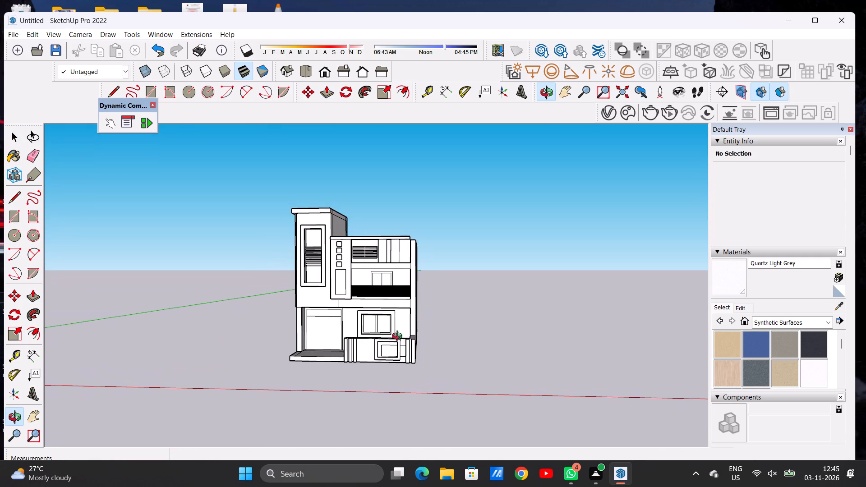
pyautogui.scroll(-1, 399, 337)
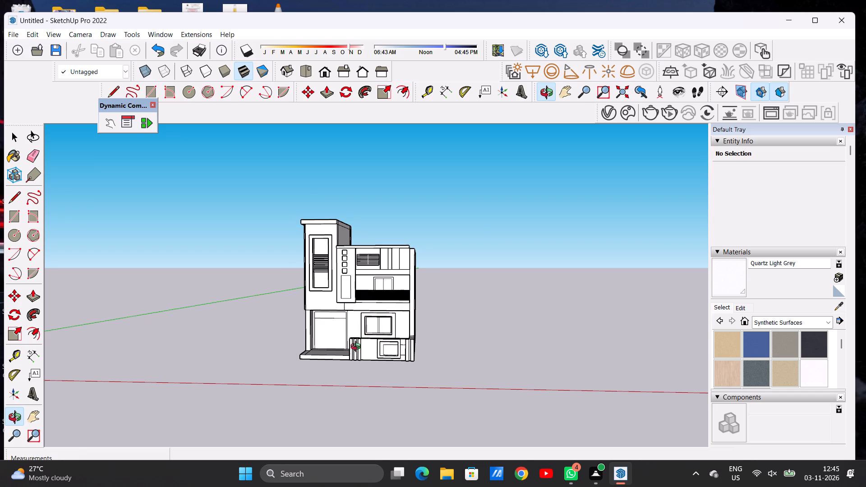
pyautogui.scroll(7, 327, 350)
pyautogui.moveTo(304, 353); pyautogui.dragTo(390, 375)
pyautogui.moveTo(404, 377); pyautogui.dragTo(401, 395)
pyautogui.scroll(-6, 326, 309)
pyautogui.scroll(6, 343, 328)
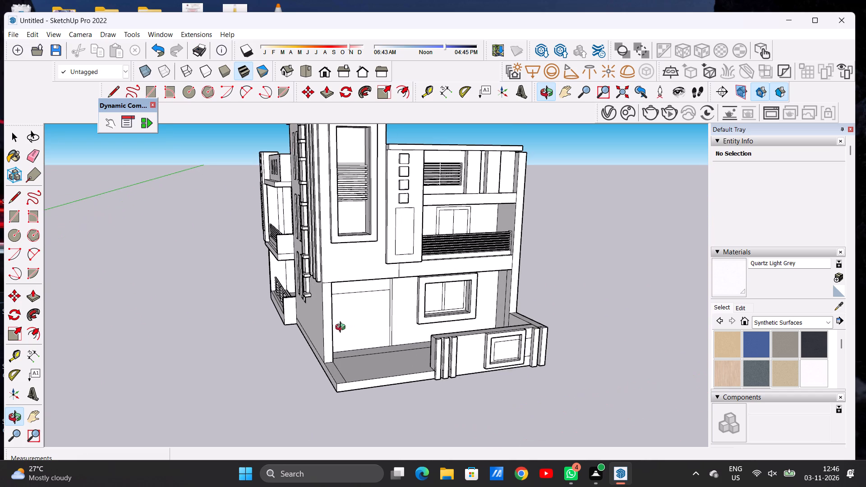
pyautogui.scroll(-5, 362, 301)
pyautogui.moveTo(328, 331); pyautogui.dragTo(342, 363)
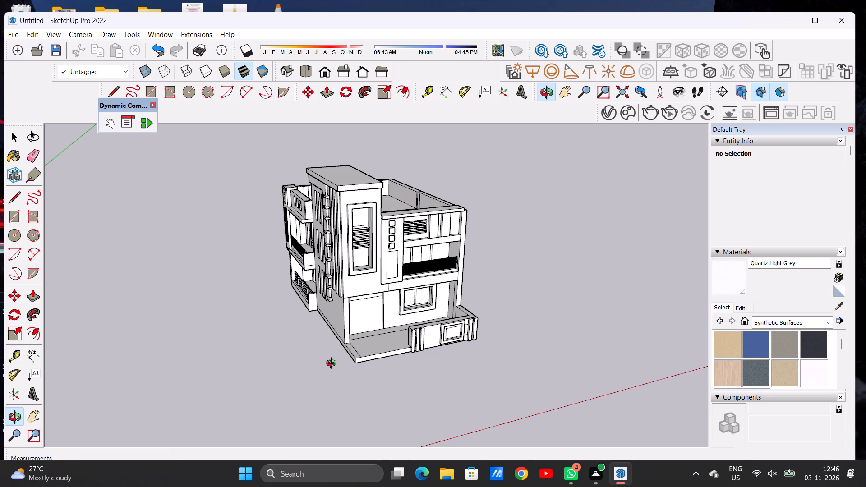
# Push/Pull the narrow base face along the house's side wall outward by 2' 10 3/4" to the side balcony's outer edge.
pyautogui.scroll(12, 352, 336)
pyautogui.scroll(-1, 288, 291)
pyautogui.scroll(4, 290, 297)
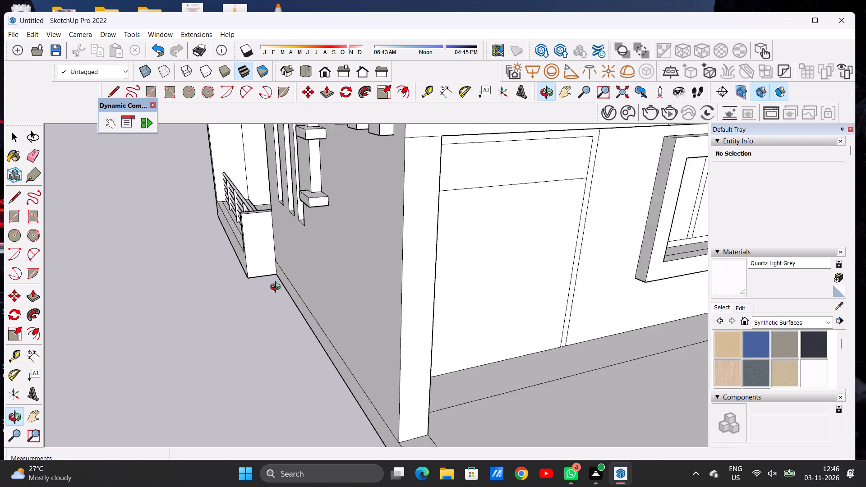
pyautogui.scroll(1, 277, 288)
pyautogui.scroll(-1, 277, 288)
pyautogui.scroll(3, 277, 288)
pyautogui.press('p')
pyautogui.scroll(6, 272, 259)
pyautogui.click(286, 257)
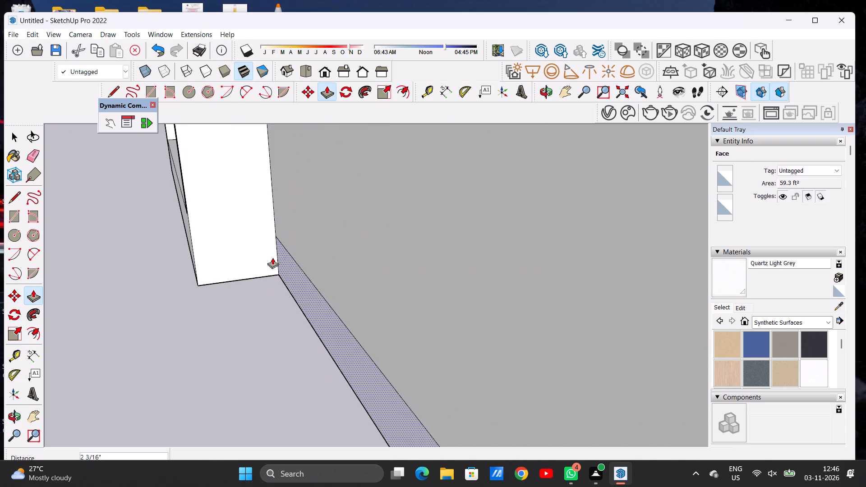
pyautogui.click(191, 244)
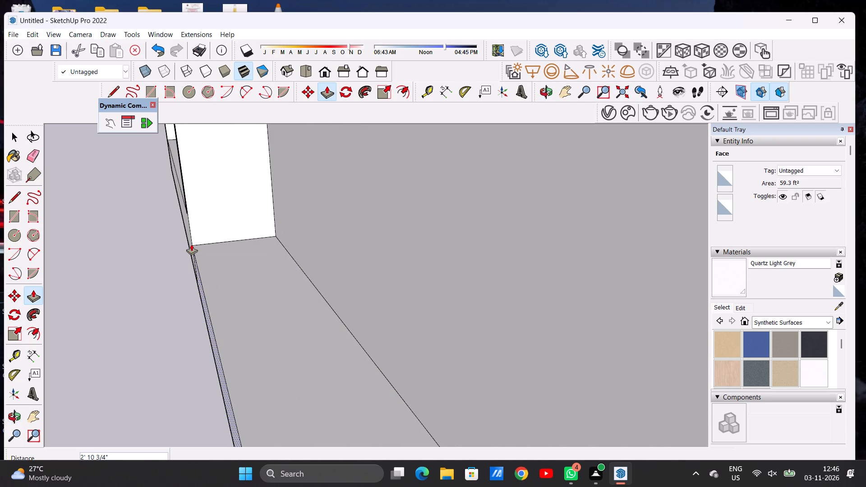
# Erase the seam line across the widened base slab beside the porch's corner column.
pyautogui.press('space')
pyautogui.write('O')
pyautogui.moveTo(289, 270); pyautogui.dragTo(253, 253)
pyautogui.scroll(-6, 294, 259)
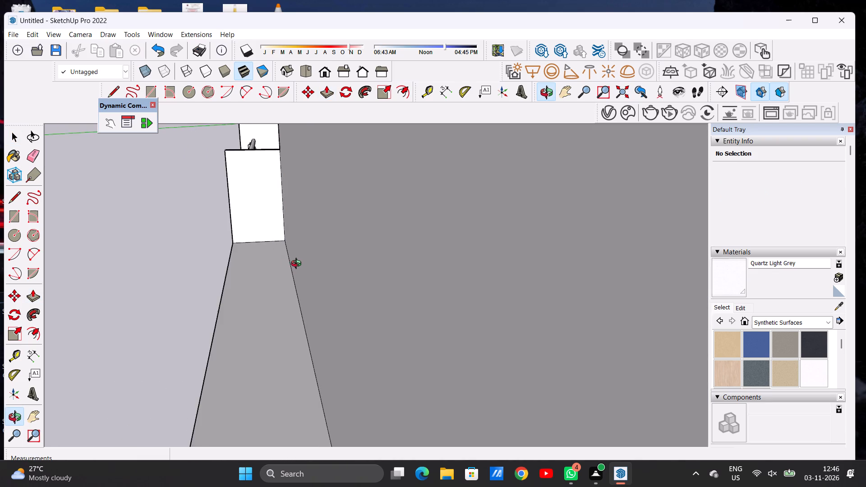
pyautogui.scroll(-20, 298, 265)
pyautogui.scroll(-2, 298, 265)
pyautogui.moveTo(317, 321); pyautogui.dragTo(311, 211)
pyautogui.moveTo(309, 256); pyautogui.dragTo(311, 173)
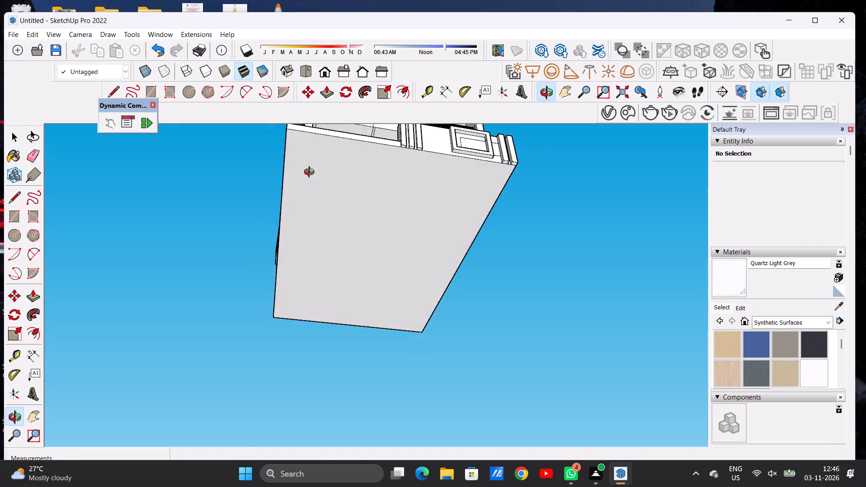
pyautogui.moveTo(311, 173); pyautogui.dragTo(311, 161)
pyautogui.moveTo(311, 159); pyautogui.dragTo(289, 329)
pyautogui.moveTo(293, 265); pyautogui.dragTo(295, 338)
pyautogui.scroll(9, 273, 363)
pyautogui.scroll(-1, 272, 372)
pyautogui.scroll(4, 272, 372)
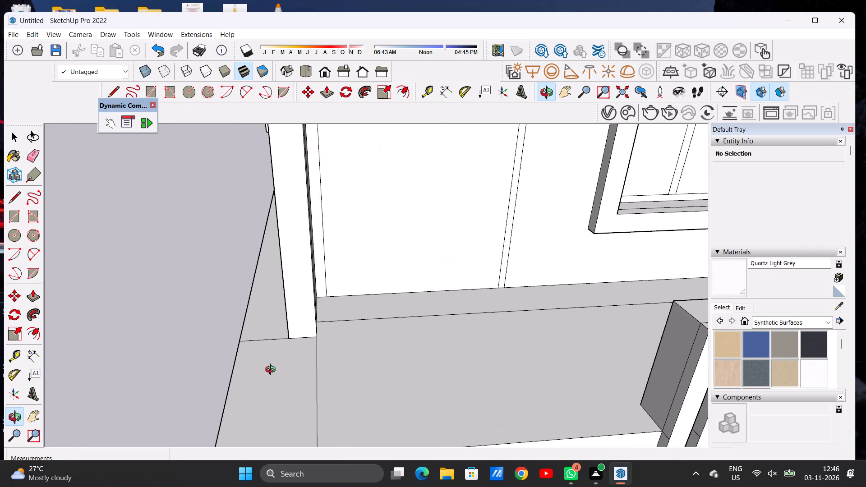
pyautogui.press('e')
pyautogui.moveTo(264, 331); pyautogui.dragTo(265, 346)
pyautogui.press('space')
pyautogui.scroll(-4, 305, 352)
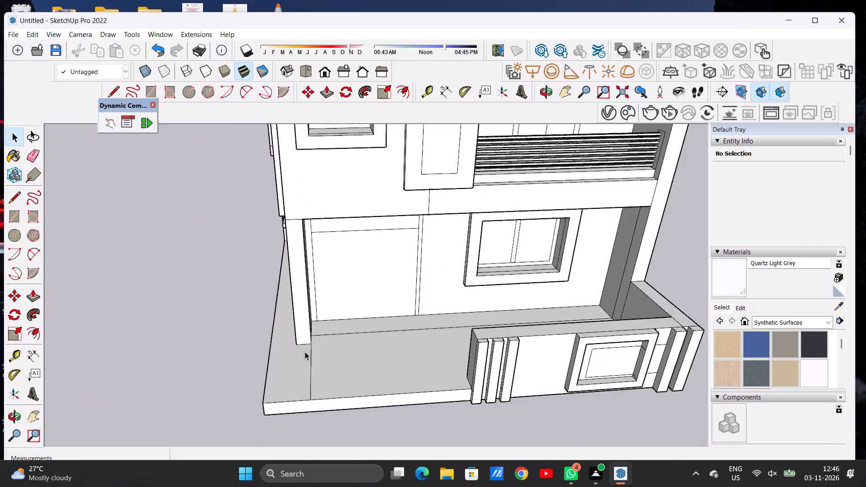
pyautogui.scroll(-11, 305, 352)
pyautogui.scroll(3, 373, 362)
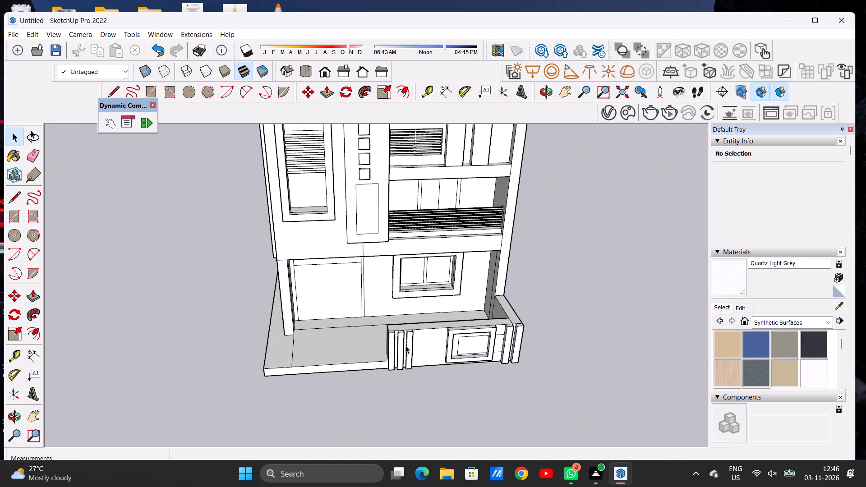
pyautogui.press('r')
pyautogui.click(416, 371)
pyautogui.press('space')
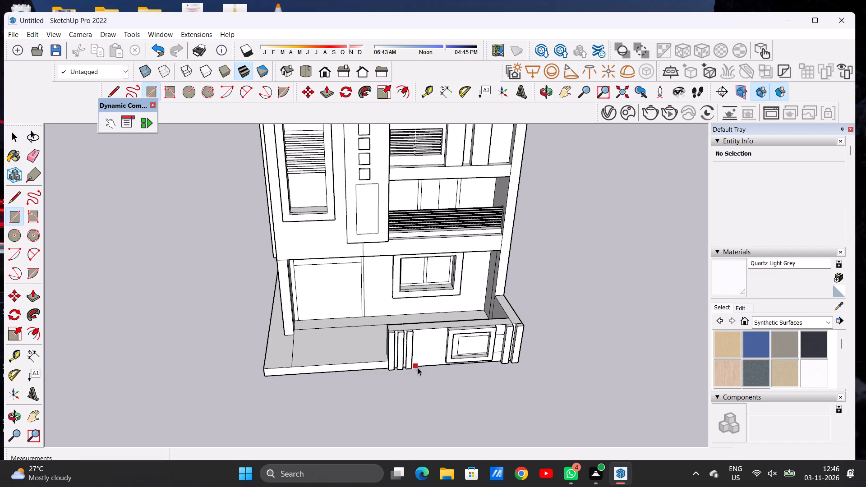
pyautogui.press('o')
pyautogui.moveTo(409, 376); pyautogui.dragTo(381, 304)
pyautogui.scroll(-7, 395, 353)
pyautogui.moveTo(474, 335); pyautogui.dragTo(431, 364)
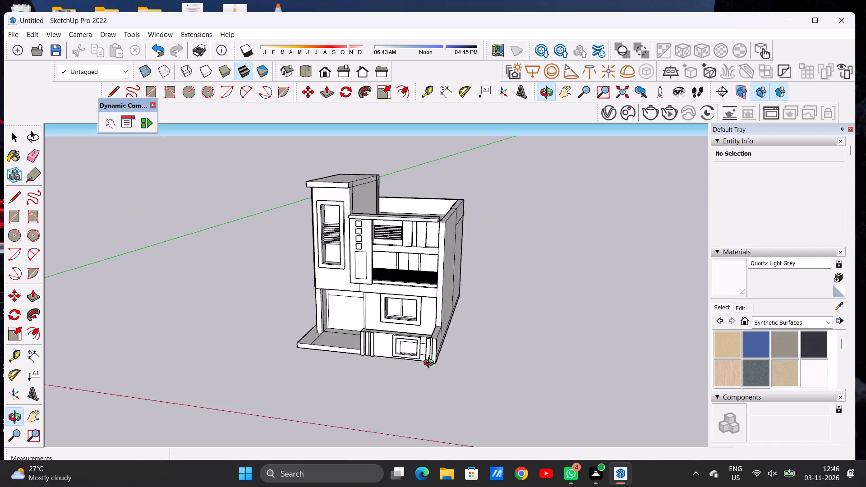
# Examine the whole house from the front and from the tower corner beside the widened base slab.
pyautogui.moveTo(431, 364); pyautogui.dragTo(440, 362)
pyautogui.moveTo(326, 295); pyautogui.dragTo(484, 311)
pyautogui.moveTo(370, 294); pyautogui.dragTo(382, 256)
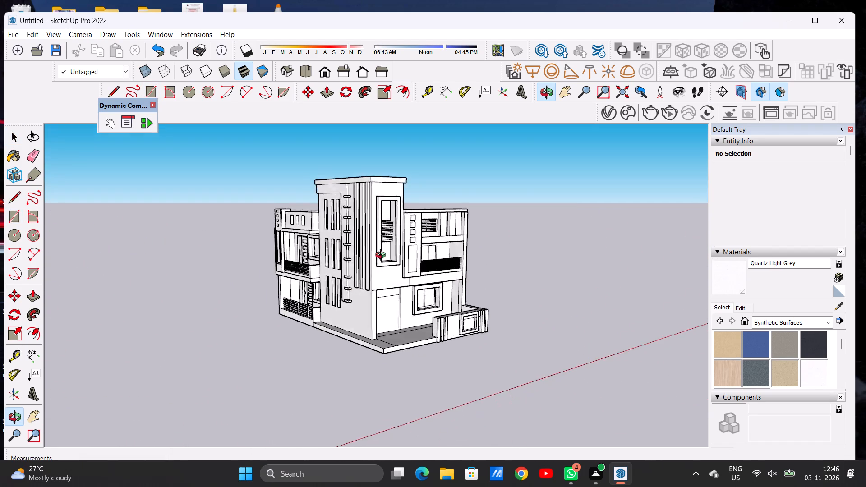
pyautogui.moveTo(382, 256); pyautogui.dragTo(377, 267)
pyautogui.scroll(6, 366, 203)
pyautogui.scroll(-3, 362, 213)
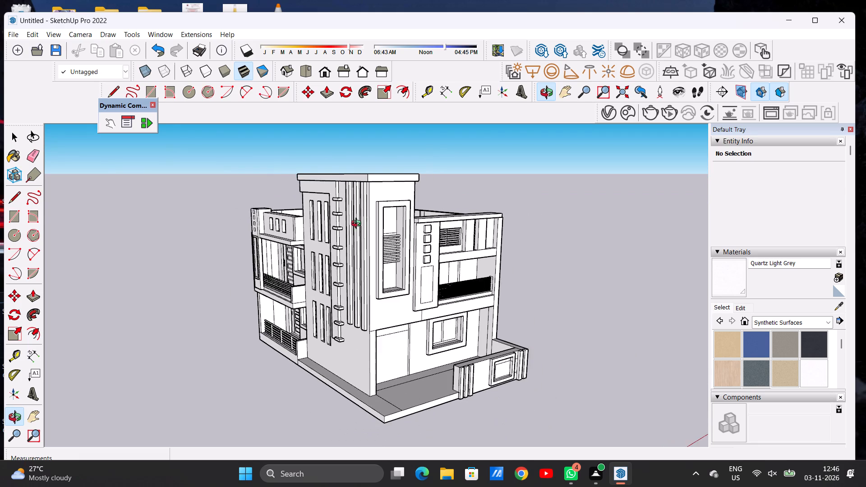
pyautogui.moveTo(355, 230); pyautogui.dragTo(373, 220)
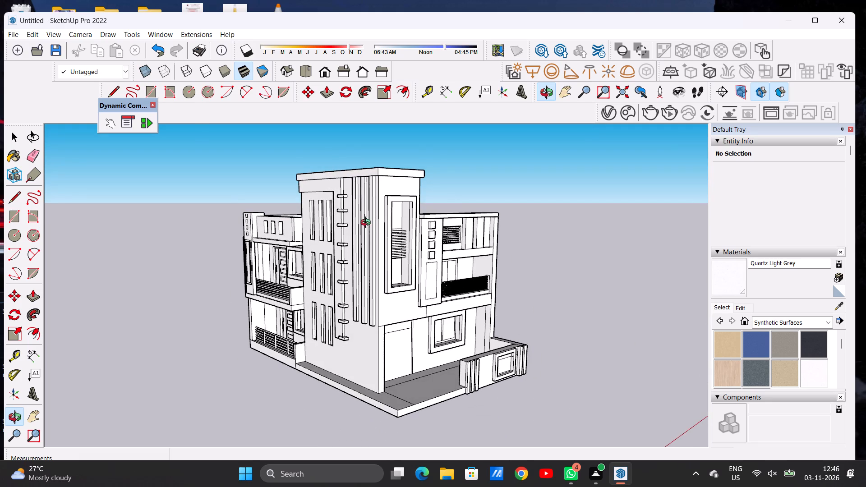
pyautogui.moveTo(368, 227); pyautogui.dragTo(369, 234)
pyautogui.click(369, 234)
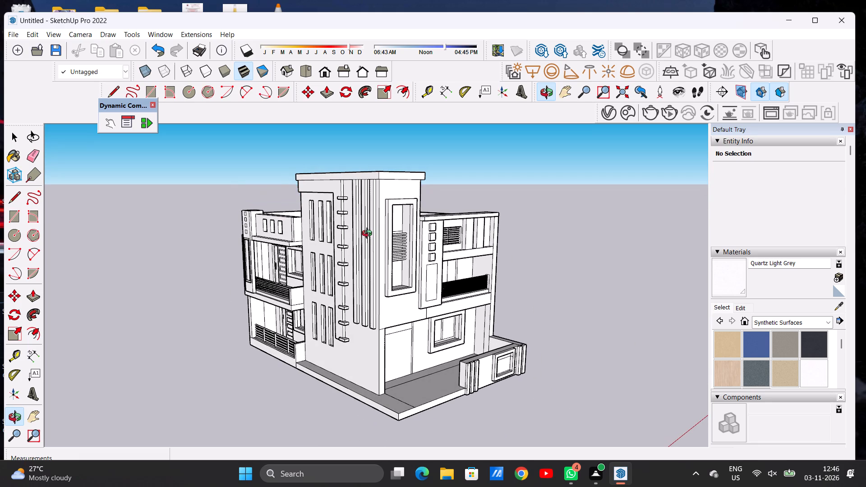
pyautogui.scroll(-2, 369, 234)
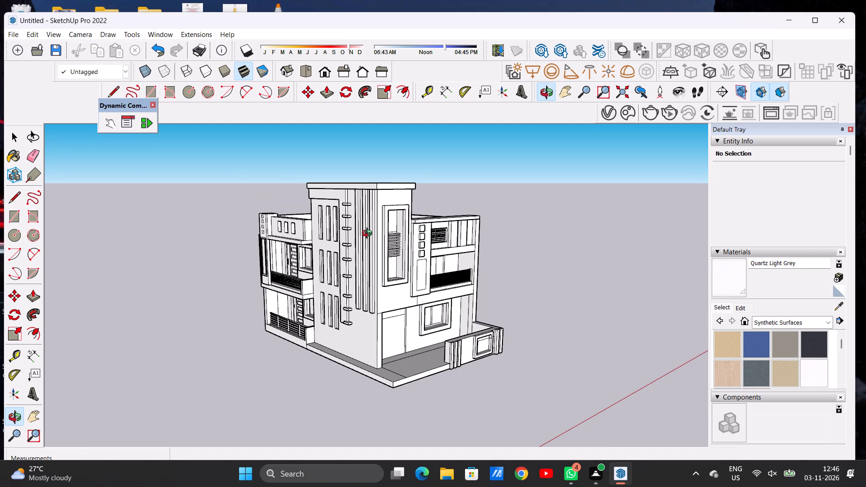
# Draw a panel outline about 14' 3" high and 8' 3" wide on the side wall beneath the three long strips, reaching the porch corner.
pyautogui.press('l')
pyautogui.press('space')
pyautogui.write('O')
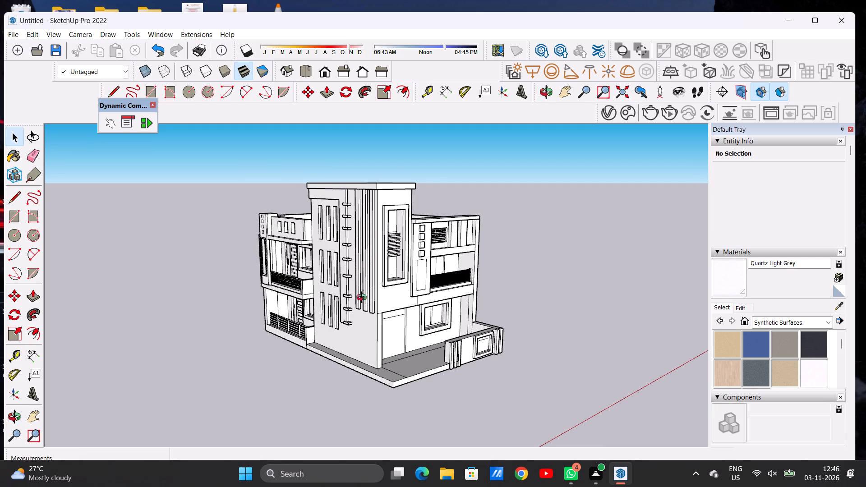
pyautogui.moveTo(369, 369); pyautogui.dragTo(466, 363)
pyautogui.scroll(5, 405, 328)
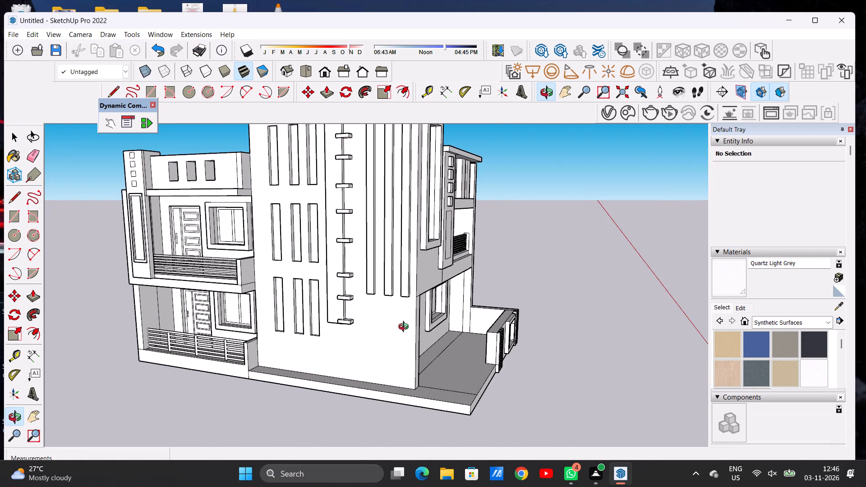
pyautogui.press('l')
pyautogui.scroll(6, 389, 386)
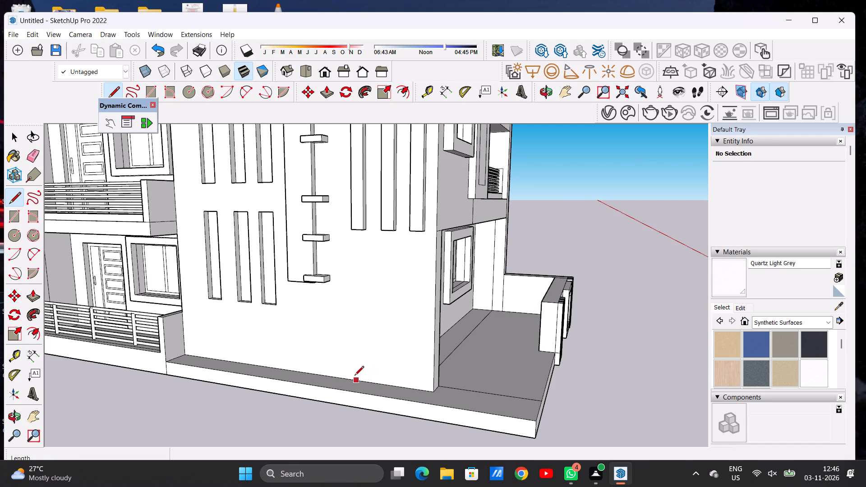
pyautogui.click(354, 378)
pyautogui.click(351, 236)
pyautogui.scroll(5, 437, 242)
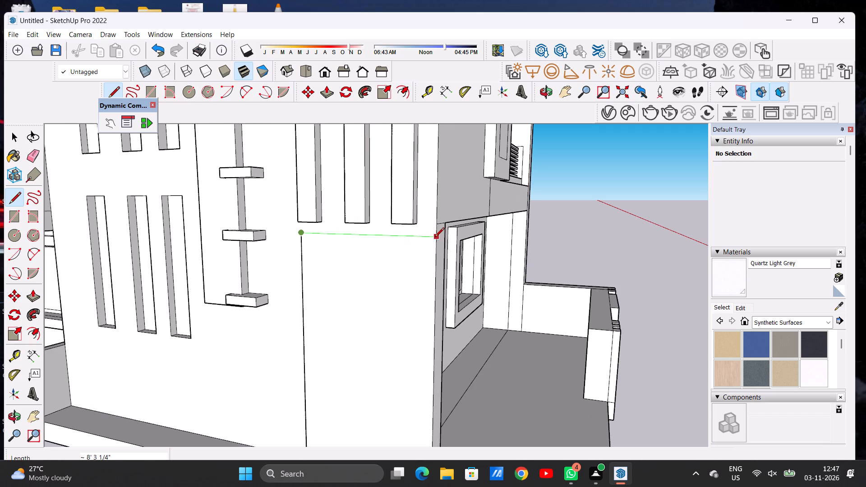
pyautogui.click(435, 238)
pyautogui.press('space')
# Examine the outlined panel on the side wall and the rest of the house from the front, side and rear corner.
pyautogui.write('O')
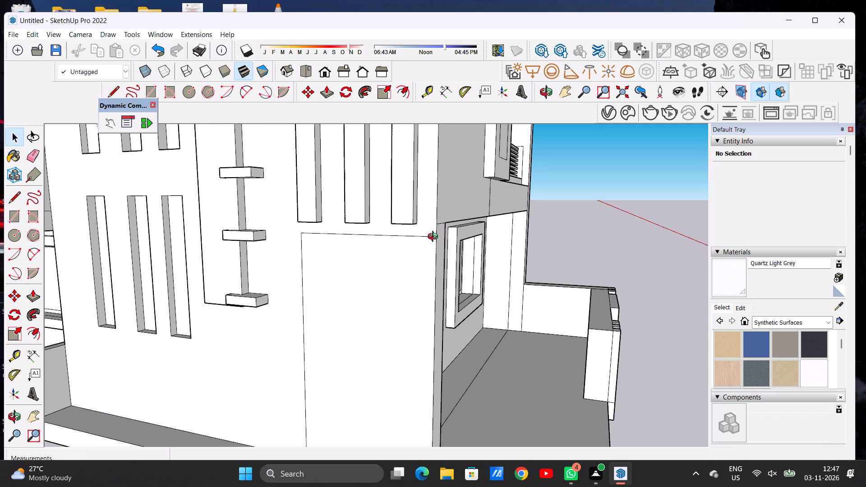
pyautogui.moveTo(465, 272); pyautogui.dragTo(316, 276)
pyautogui.scroll(-8, 408, 278)
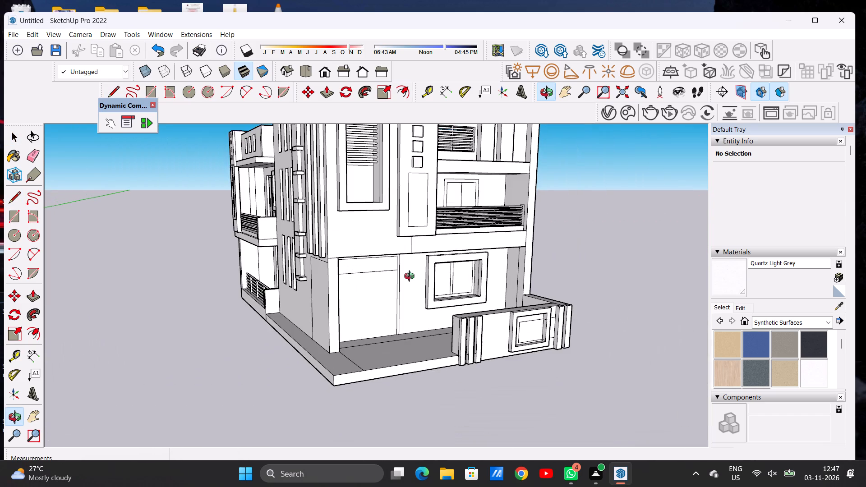
pyautogui.moveTo(396, 281); pyautogui.dragTo(345, 272)
pyautogui.scroll(7, 304, 249)
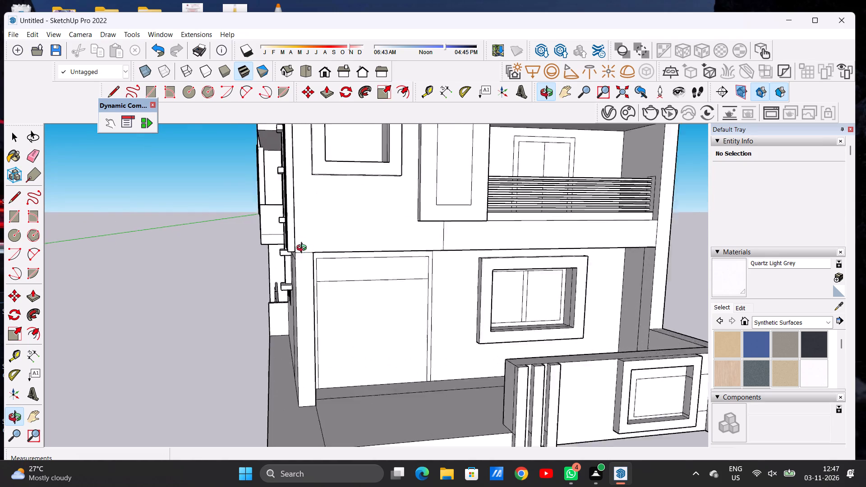
pyautogui.scroll(2, 304, 249)
pyautogui.scroll(-1, 304, 249)
pyautogui.scroll(7, 295, 269)
pyautogui.moveTo(281, 267); pyautogui.dragTo(351, 270)
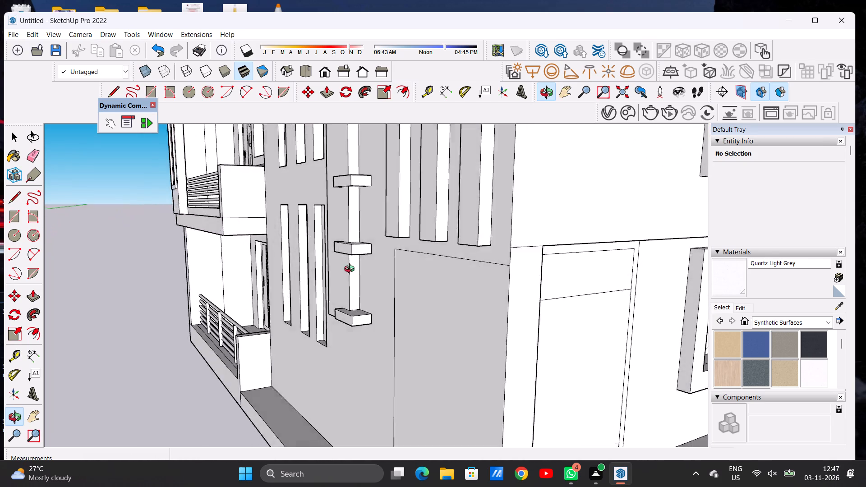
pyautogui.moveTo(351, 270); pyautogui.dragTo(332, 269)
pyautogui.scroll(-11, 331, 280)
pyautogui.scroll(1, 312, 280)
pyautogui.scroll(-3, 312, 280)
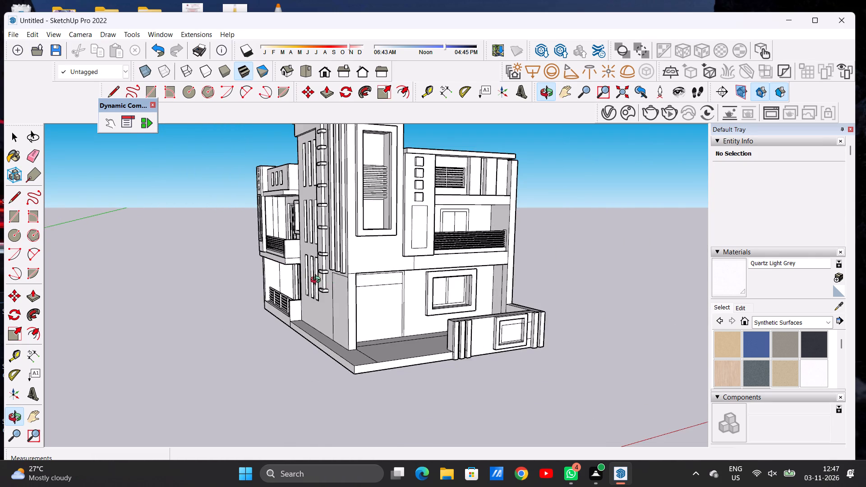
pyautogui.moveTo(320, 281); pyautogui.dragTo(514, 277)
pyautogui.scroll(5, 406, 282)
pyautogui.moveTo(352, 280); pyautogui.dragTo(547, 293)
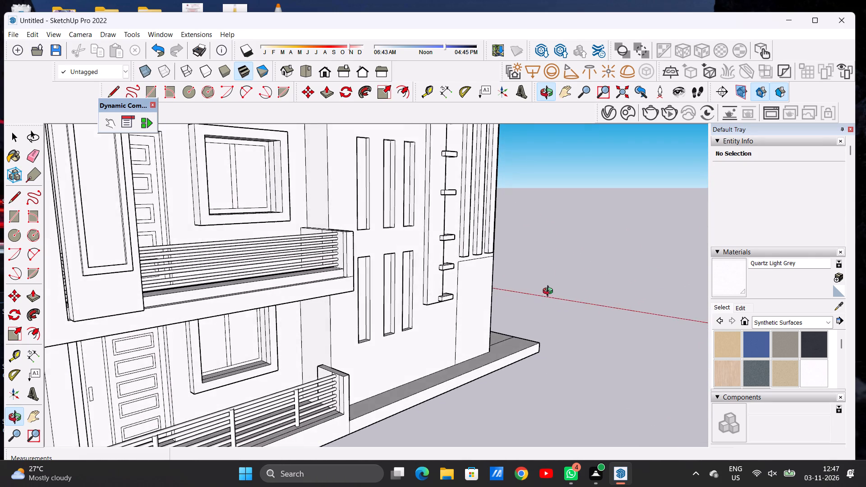
pyautogui.moveTo(465, 300); pyautogui.dragTo(339, 305)
pyautogui.scroll(-4, 326, 320)
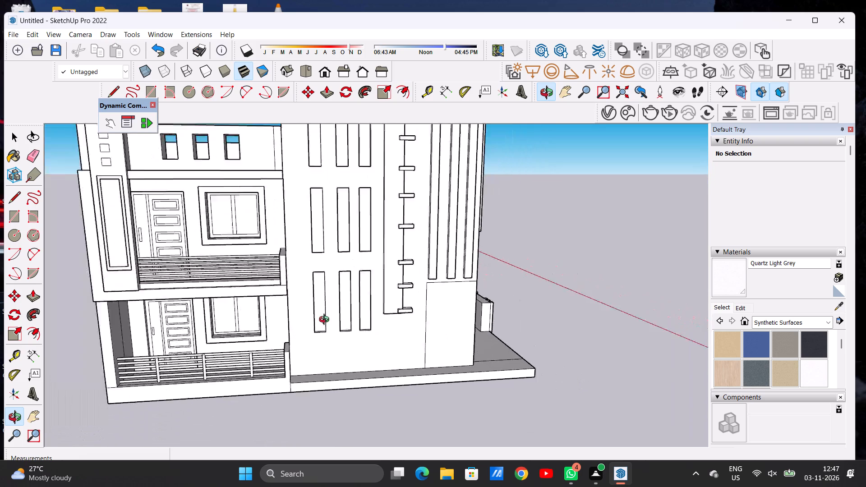
pyautogui.scroll(-3, 326, 321)
pyautogui.moveTo(417, 307); pyautogui.dragTo(250, 311)
pyautogui.scroll(-7, 300, 308)
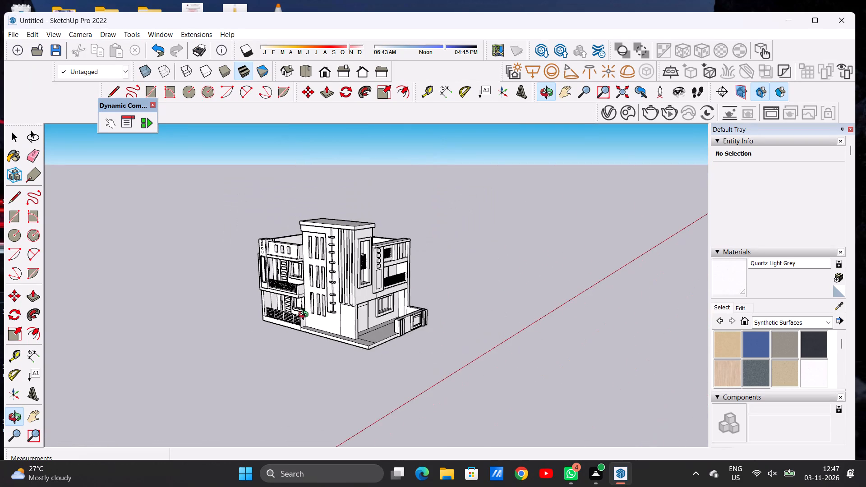
pyautogui.scroll(-14, 305, 316)
pyautogui.moveTo(347, 306); pyautogui.dragTo(306, 283)
pyautogui.scroll(7, 325, 294)
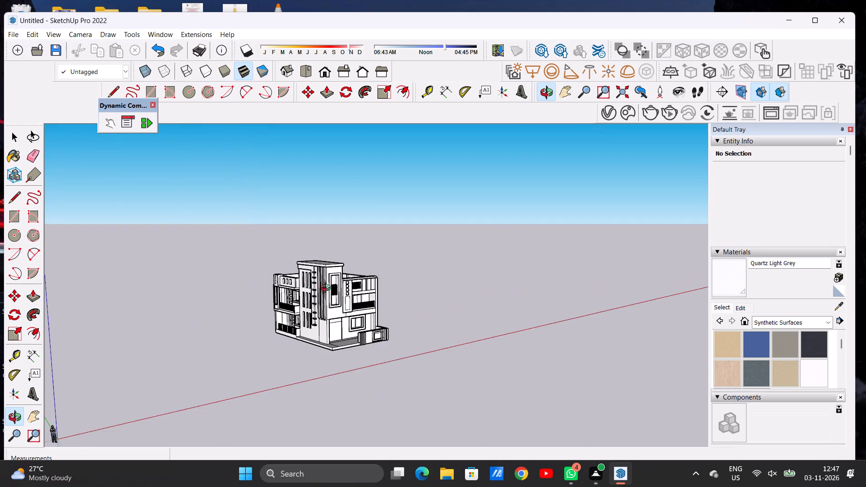
pyautogui.scroll(18, 327, 289)
pyautogui.moveTo(279, 298); pyautogui.dragTo(390, 295)
pyautogui.scroll(-2, 361, 291)
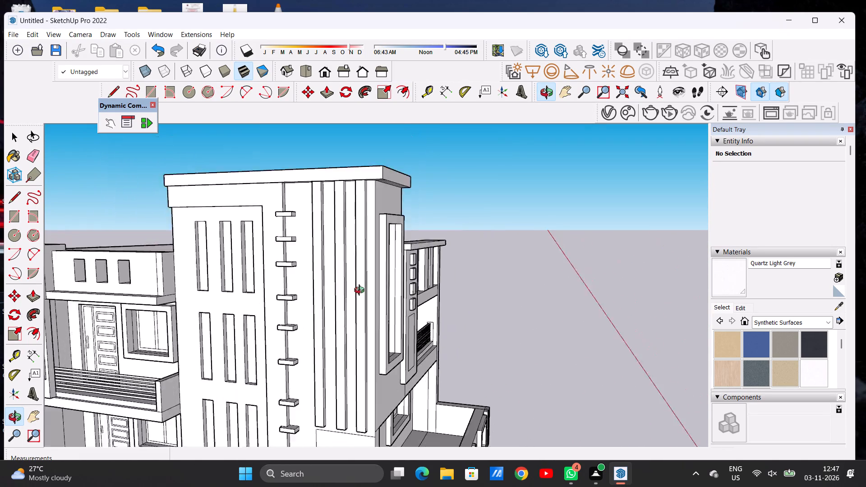
pyautogui.scroll(-10, 361, 291)
pyautogui.scroll(1, 315, 300)
pyautogui.scroll(-1, 313, 301)
pyautogui.moveTo(251, 310); pyautogui.dragTo(360, 310)
pyautogui.moveTo(222, 319); pyautogui.dragTo(321, 321)
pyautogui.moveTo(194, 322); pyautogui.dragTo(292, 325)
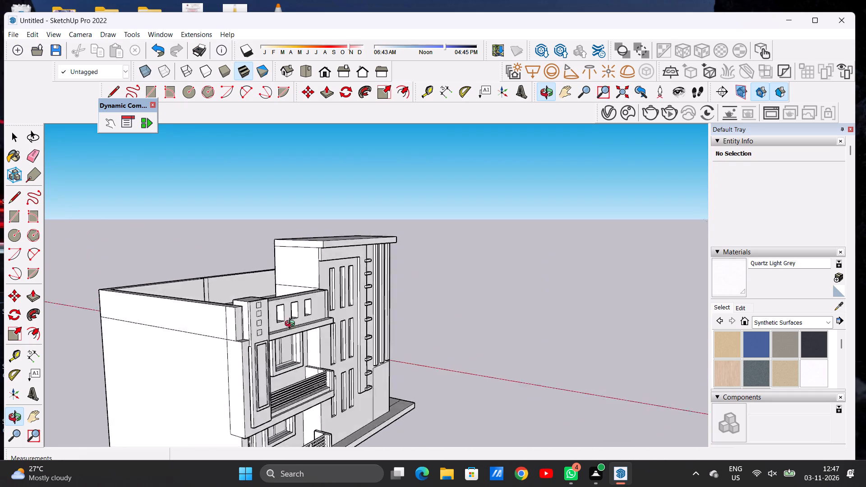
pyautogui.moveTo(292, 325); pyautogui.dragTo(343, 324)
pyautogui.moveTo(239, 326); pyautogui.dragTo(175, 325)
pyautogui.moveTo(334, 296); pyautogui.dragTo(169, 299)
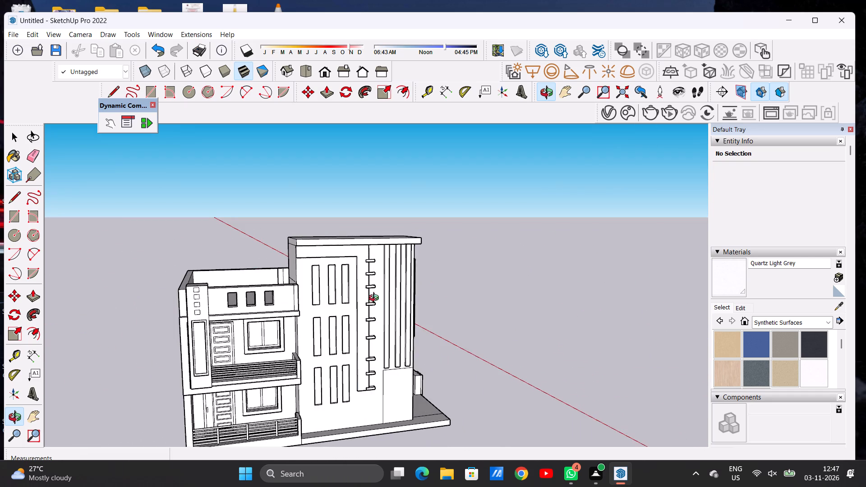
pyautogui.moveTo(382, 298); pyautogui.dragTo(239, 292)
pyautogui.moveTo(420, 293); pyautogui.dragTo(273, 276)
pyautogui.moveTo(397, 280); pyautogui.dragTo(306, 278)
pyautogui.scroll(-3, 270, 294)
pyautogui.scroll(1, 271, 296)
pyautogui.scroll(-2, 272, 297)
pyautogui.scroll(12, 348, 297)
pyautogui.scroll(-1, 379, 292)
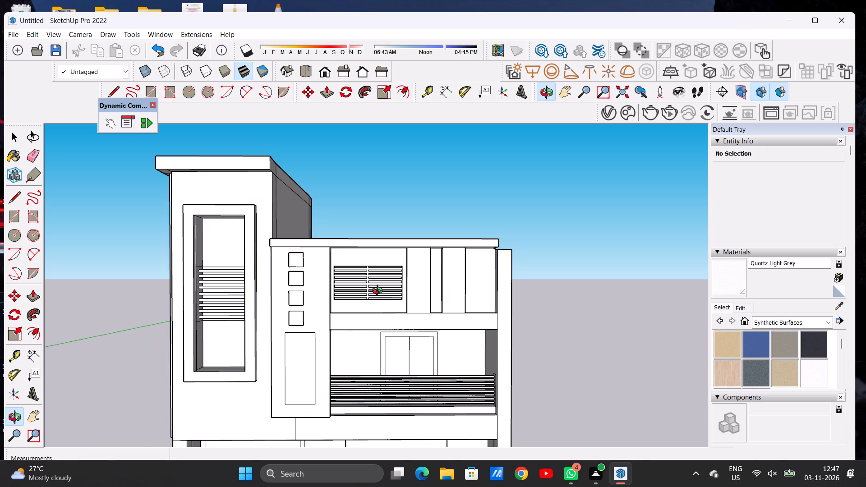
# Move the tall rectangle below the four small squares on the projecting front panel 4" sideways toward the tower.
pyautogui.scroll(-5, 374, 303)
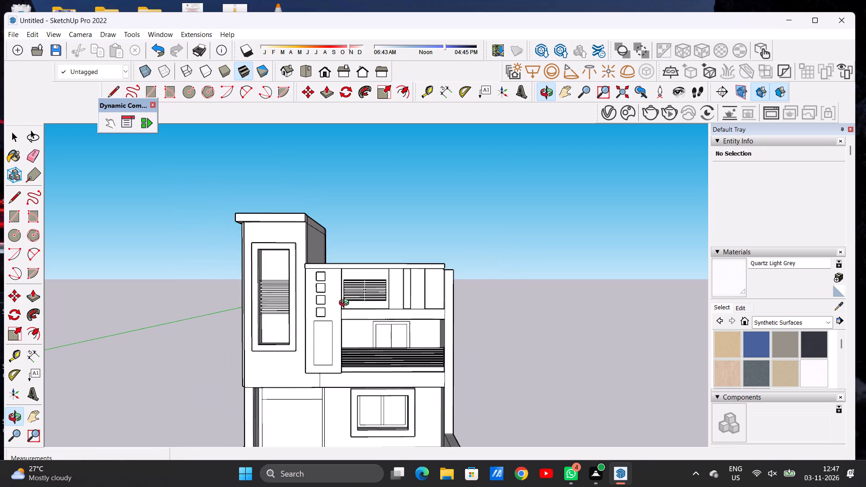
pyautogui.scroll(7, 331, 366)
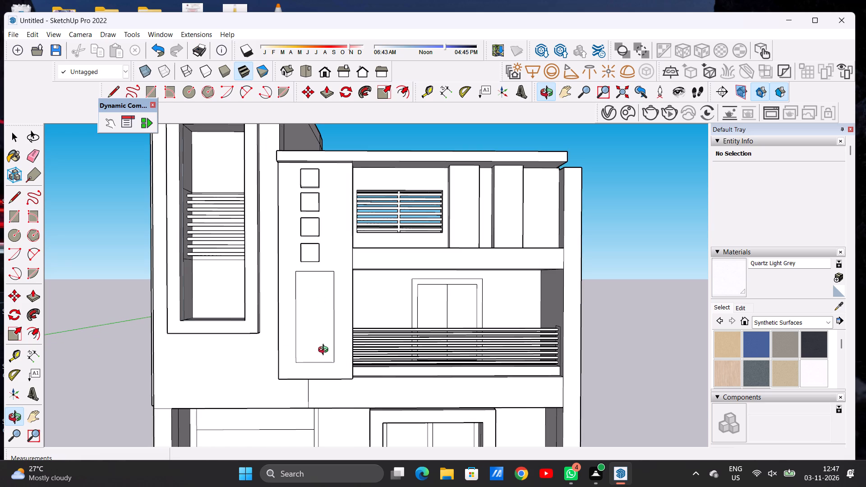
pyautogui.press('space')
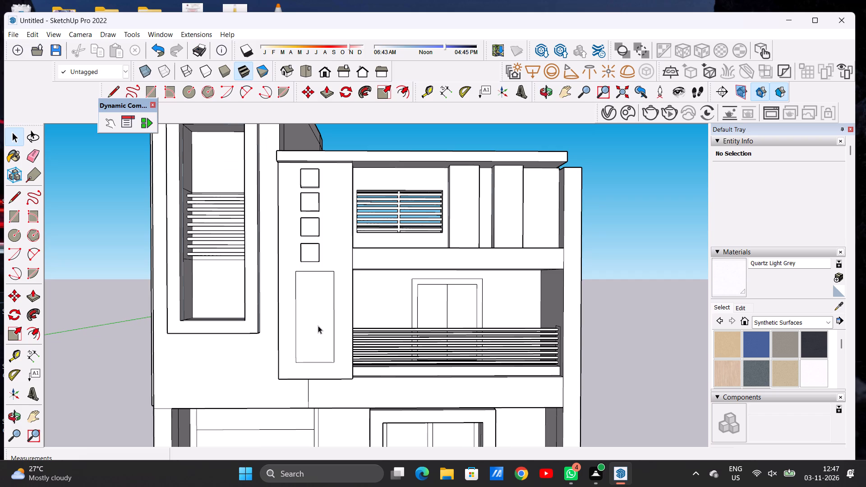
pyautogui.doubleClick(324, 322)
pyautogui.press('m')
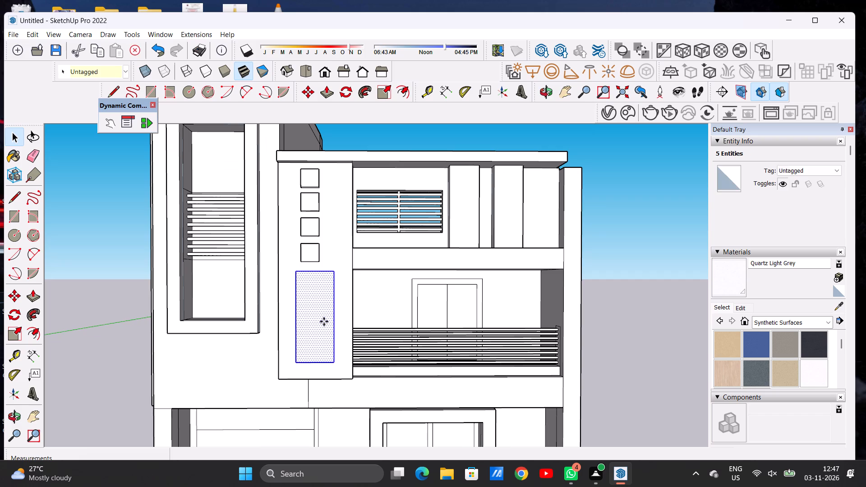
pyautogui.click(297, 363)
pyautogui.click(292, 362)
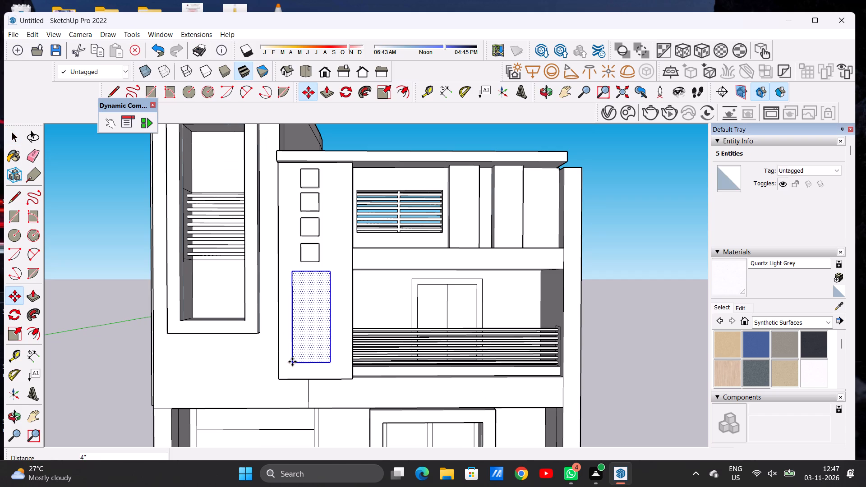
pyautogui.press('space')
pyautogui.scroll(-9, 313, 346)
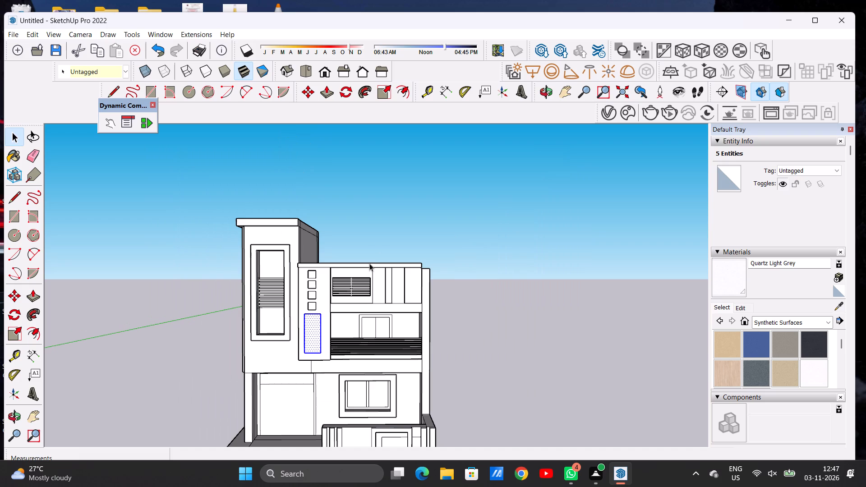
pyautogui.click(380, 234)
# Examine the whole front elevation and the tower corner with its long vertical strips and tall framed window.
pyautogui.scroll(-2, 367, 262)
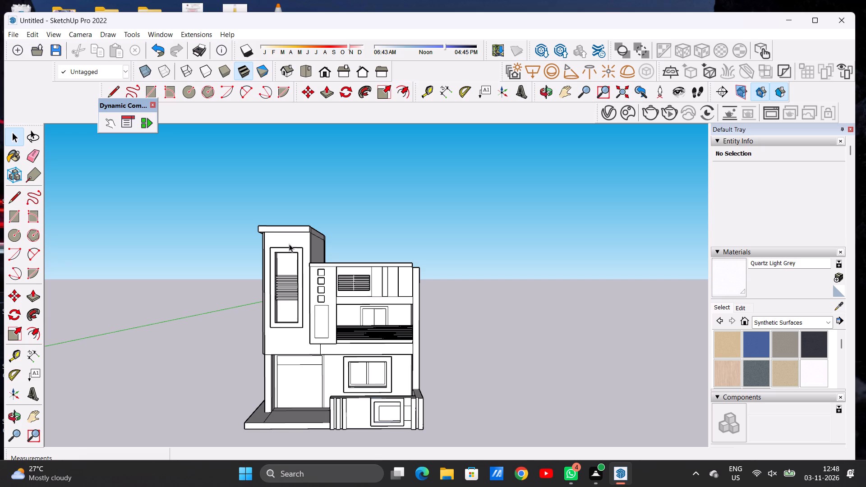
pyautogui.scroll(-6, 367, 211)
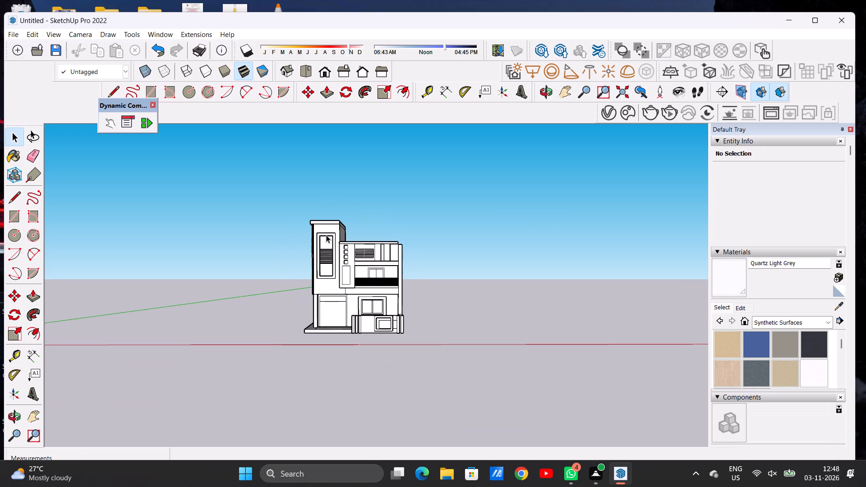
pyautogui.scroll(3, 326, 235)
pyautogui.scroll(-1, 326, 235)
pyautogui.scroll(5, 326, 235)
pyautogui.press('o')
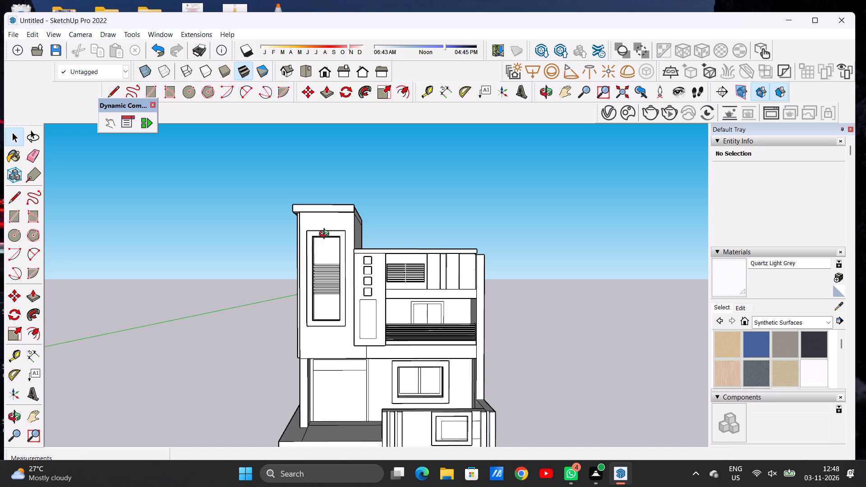
pyautogui.moveTo(299, 235); pyautogui.dragTo(401, 274)
pyautogui.scroll(4, 354, 293)
pyautogui.scroll(-1, 354, 293)
pyautogui.scroll(2, 354, 293)
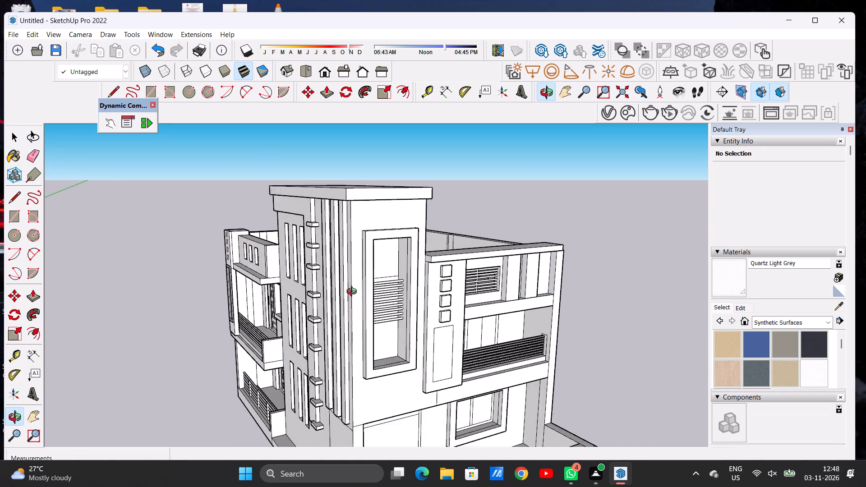
pyautogui.scroll(8, 354, 293)
pyautogui.moveTo(343, 284); pyautogui.dragTo(401, 279)
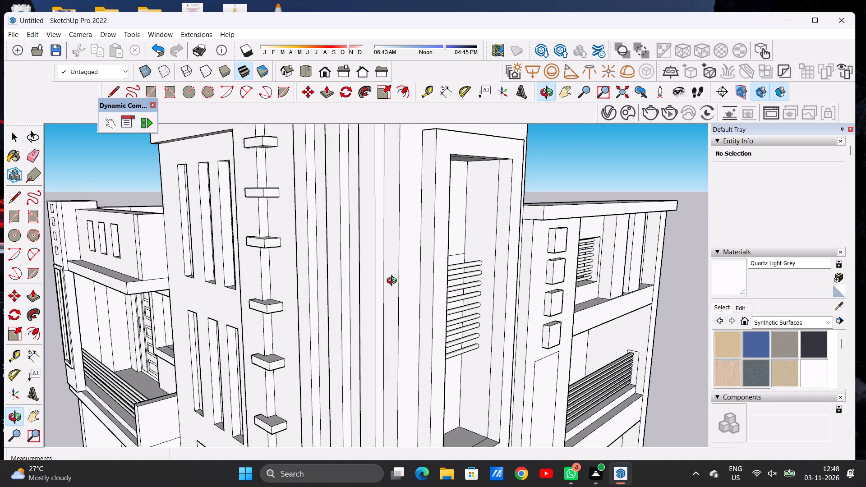
# Examine the house from the side elevation, above the roof terrace and corner pier with four small squares, and from the front.
pyautogui.scroll(-17, 374, 276)
pyautogui.moveTo(335, 279); pyautogui.dragTo(428, 274)
pyautogui.moveTo(309, 289); pyautogui.dragTo(451, 285)
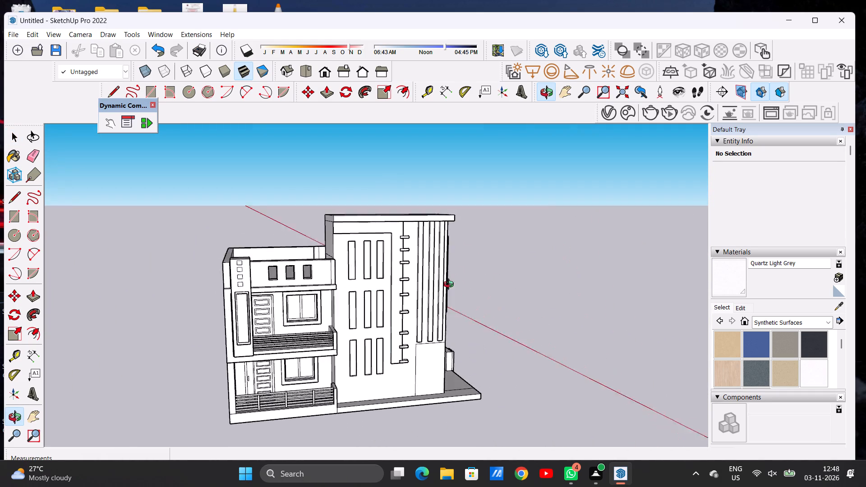
pyautogui.moveTo(451, 285); pyautogui.dragTo(458, 284)
pyautogui.moveTo(279, 290); pyautogui.dragTo(356, 331)
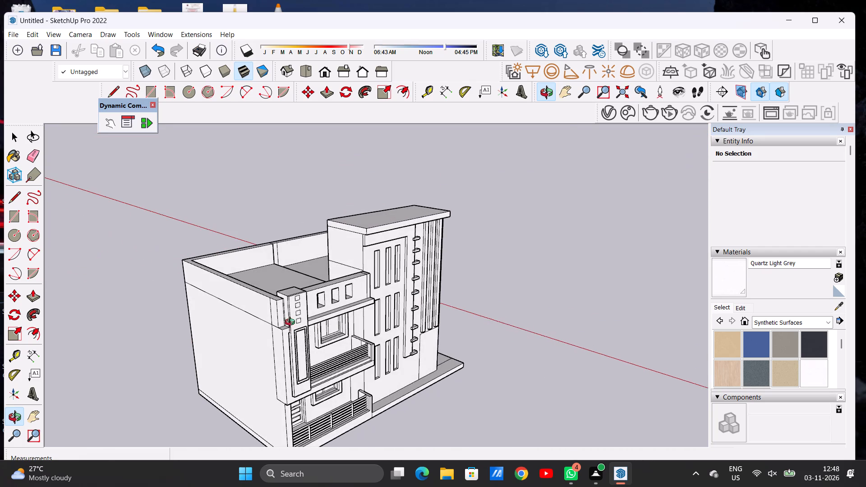
pyautogui.scroll(11, 289, 323)
pyautogui.scroll(-2, 275, 296)
pyautogui.scroll(2, 275, 296)
pyautogui.scroll(-1, 275, 296)
pyautogui.scroll(1, 275, 296)
pyautogui.moveTo(274, 286); pyautogui.dragTo(286, 332)
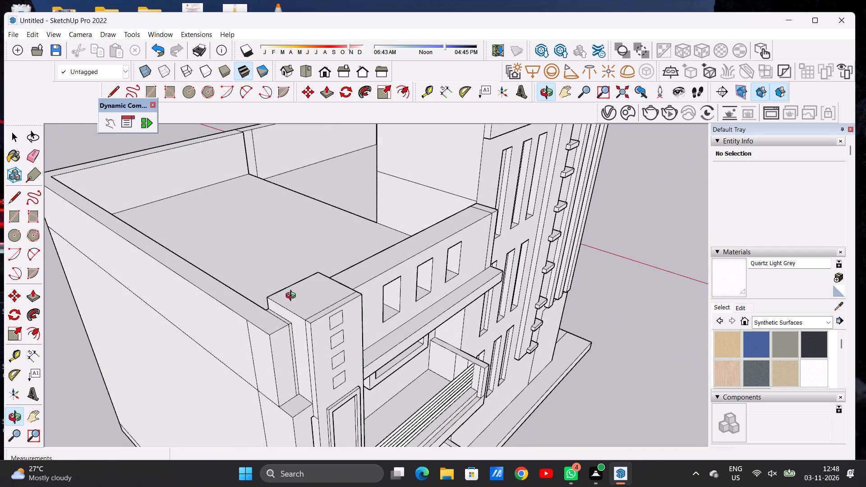
pyautogui.scroll(-5, 295, 294)
pyautogui.moveTo(301, 372); pyautogui.dragTo(186, 280)
pyautogui.scroll(-5, 341, 312)
pyautogui.moveTo(344, 312); pyautogui.dragTo(201, 288)
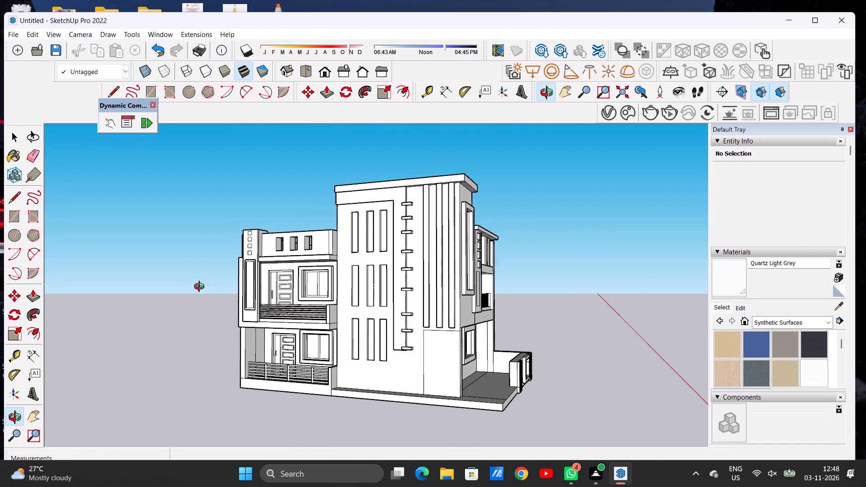
pyautogui.moveTo(201, 288); pyautogui.dragTo(191, 289)
pyautogui.moveTo(352, 299); pyautogui.dragTo(221, 314)
pyautogui.moveTo(391, 300); pyautogui.dragTo(281, 294)
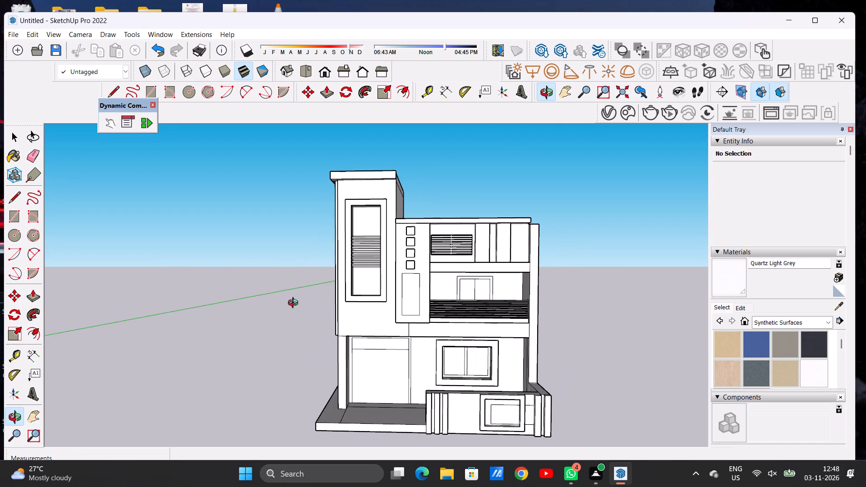
pyautogui.scroll(-5, 320, 319)
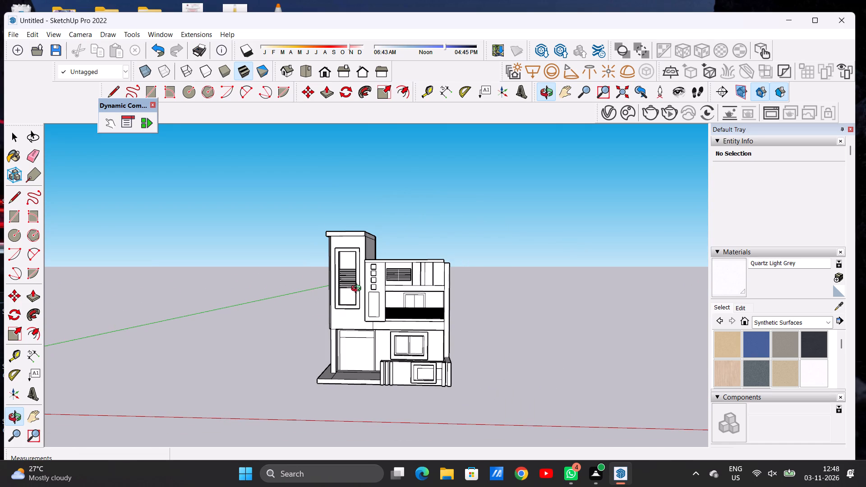
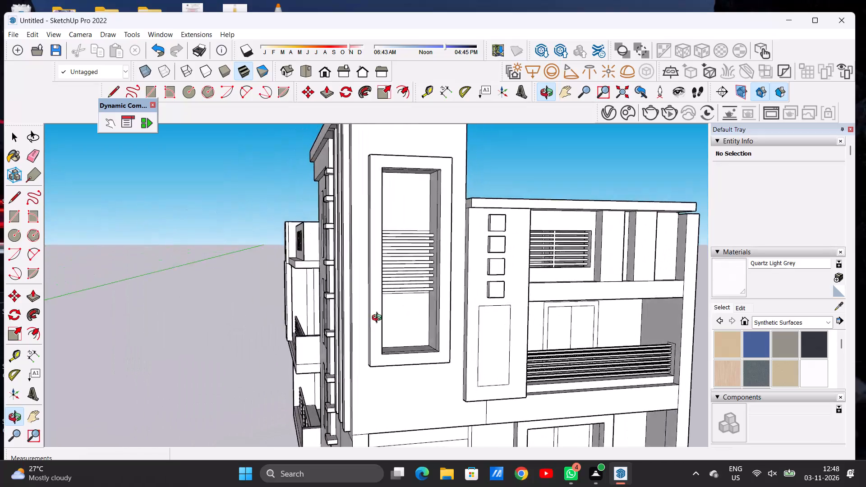
# Examine the house from the front and around the tower corner with its vertical strips and tall framed window.
pyautogui.scroll(-14, 382, 303)
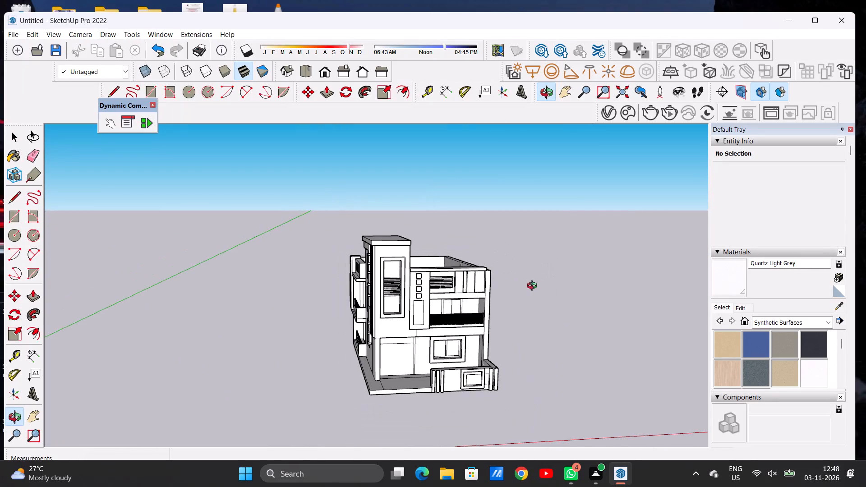
pyautogui.moveTo(530, 289); pyautogui.dragTo(500, 275)
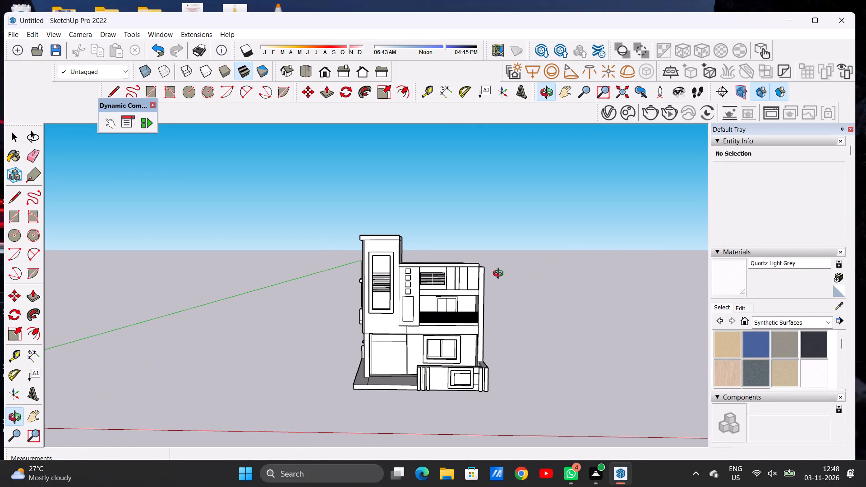
pyautogui.scroll(11, 369, 276)
pyautogui.moveTo(369, 273); pyautogui.dragTo(497, 279)
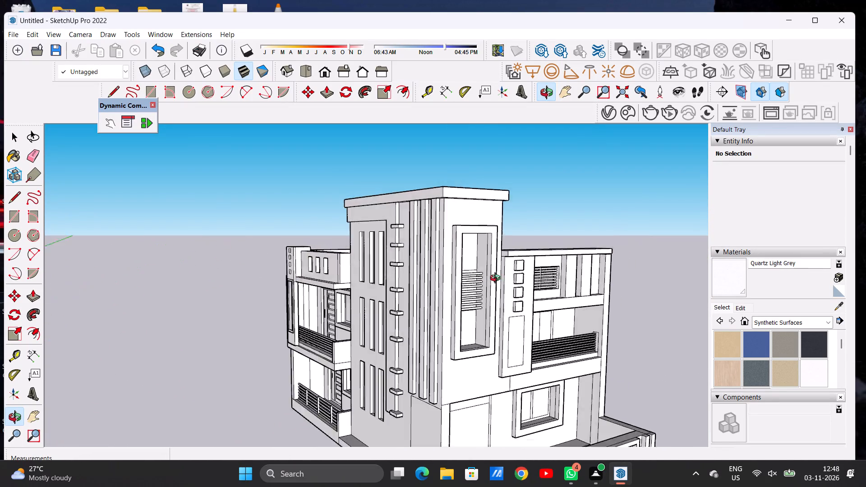
pyautogui.moveTo(497, 279); pyautogui.dragTo(433, 291)
pyautogui.scroll(-8, 359, 262)
pyautogui.moveTo(445, 322); pyautogui.dragTo(394, 309)
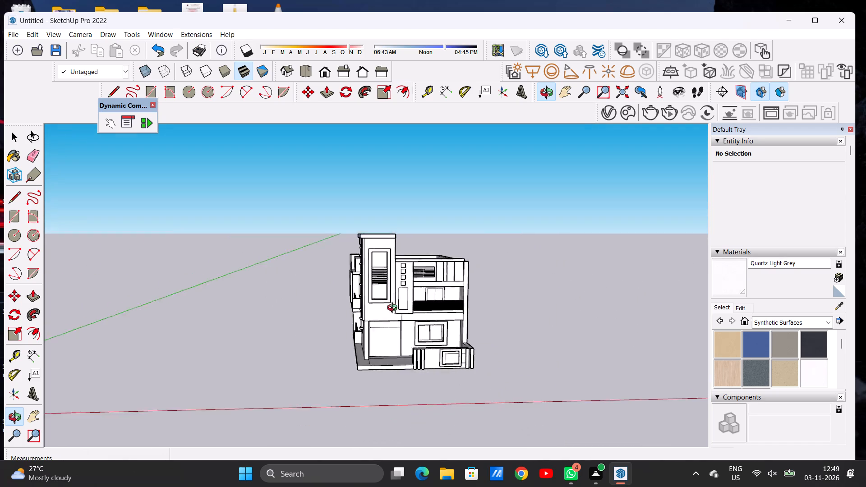
pyautogui.moveTo(394, 309); pyautogui.dragTo(364, 325)
pyautogui.scroll(12, 370, 298)
pyautogui.scroll(-4, 387, 263)
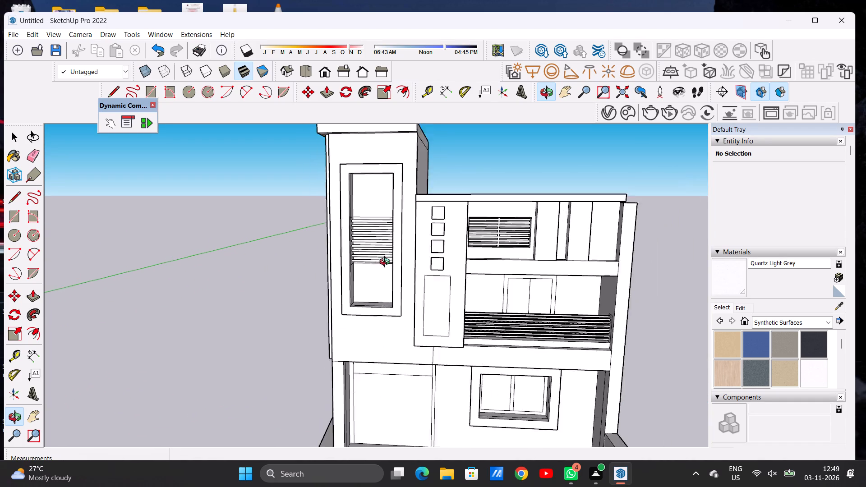
pyautogui.scroll(-4, 387, 263)
pyautogui.moveTo(415, 289); pyautogui.dragTo(422, 279)
# Examine the projecting front panel with four small squares and a tall rectangle, close up and from an angle.
pyautogui.scroll(12, 419, 293)
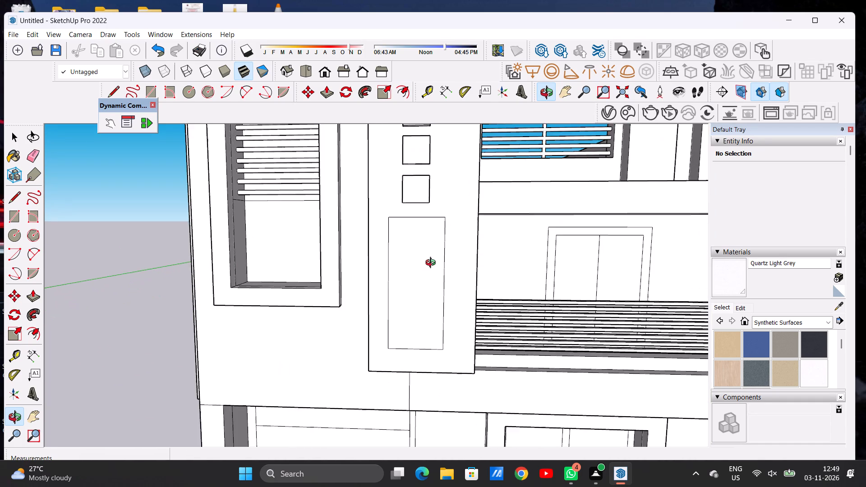
pyautogui.scroll(-12, 420, 269)
pyautogui.moveTo(432, 245); pyautogui.dragTo(354, 268)
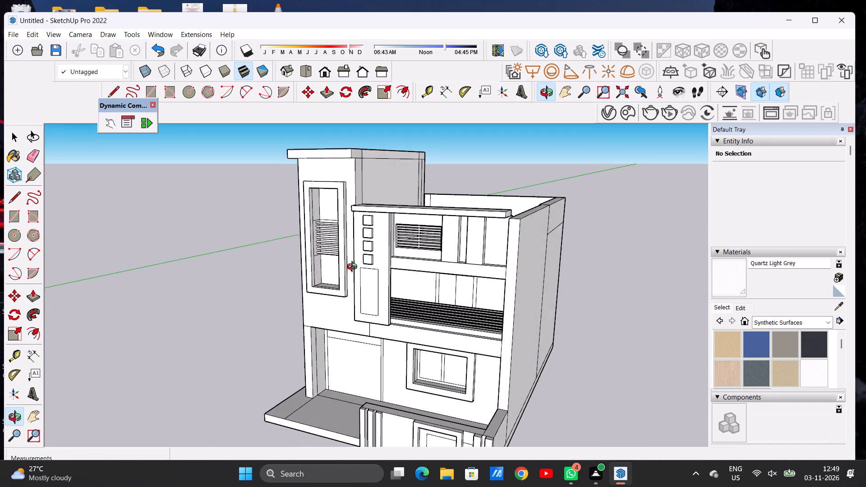
pyautogui.moveTo(354, 268); pyautogui.dragTo(355, 269)
pyautogui.scroll(-5, 359, 268)
pyautogui.scroll(8, 364, 264)
pyautogui.scroll(-1, 375, 276)
pyautogui.scroll(5, 376, 276)
pyautogui.moveTo(367, 268); pyautogui.dragTo(373, 268)
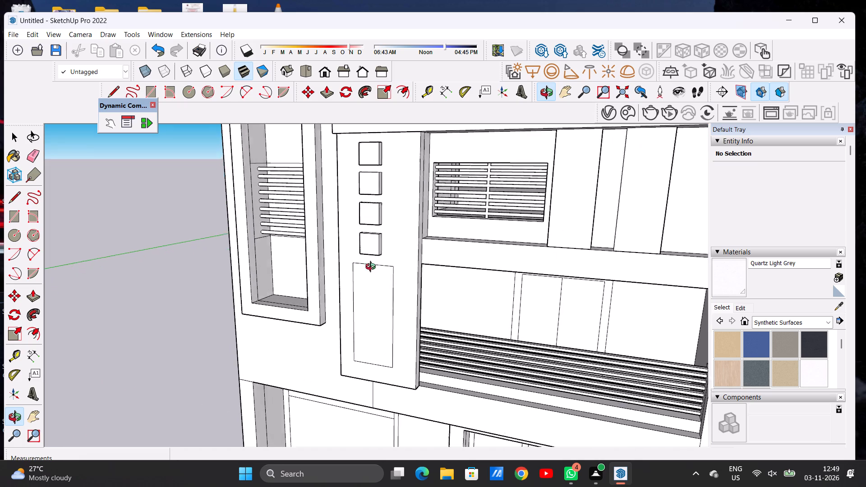
pyautogui.moveTo(373, 268); pyautogui.dragTo(382, 271)
pyautogui.scroll(-5, 394, 271)
pyautogui.scroll(1, 396, 274)
pyautogui.scroll(-4, 396, 274)
pyautogui.moveTo(396, 273); pyautogui.dragTo(408, 268)
pyautogui.scroll(5, 409, 257)
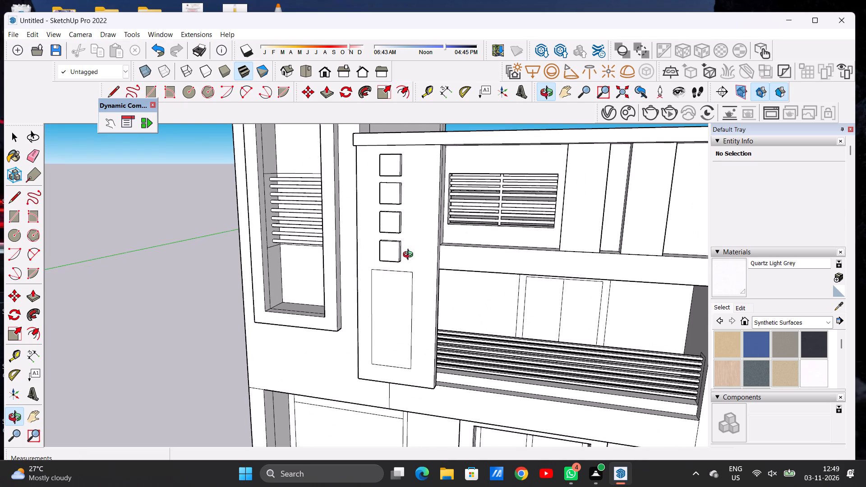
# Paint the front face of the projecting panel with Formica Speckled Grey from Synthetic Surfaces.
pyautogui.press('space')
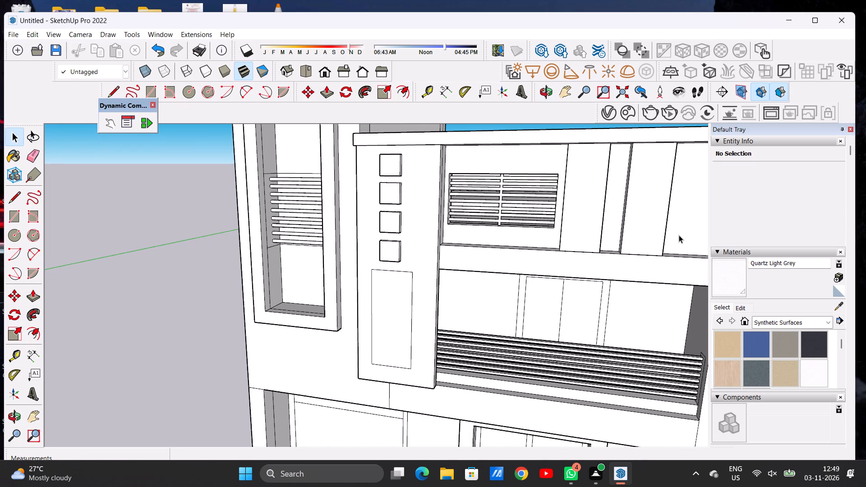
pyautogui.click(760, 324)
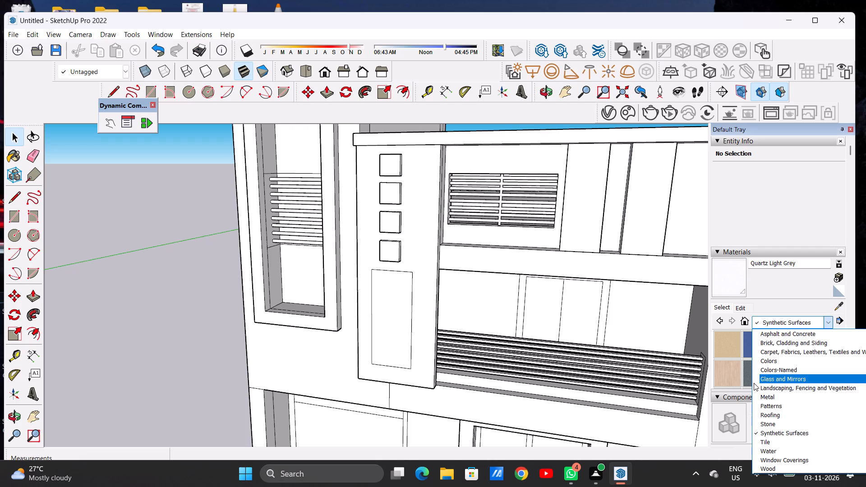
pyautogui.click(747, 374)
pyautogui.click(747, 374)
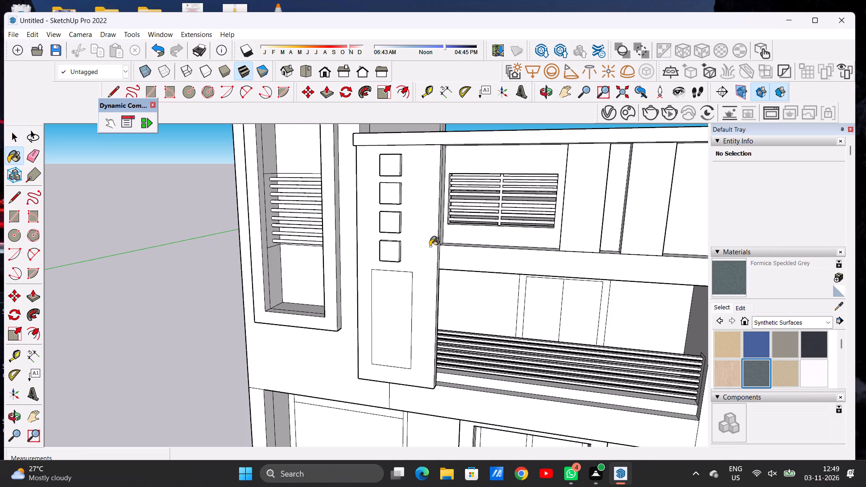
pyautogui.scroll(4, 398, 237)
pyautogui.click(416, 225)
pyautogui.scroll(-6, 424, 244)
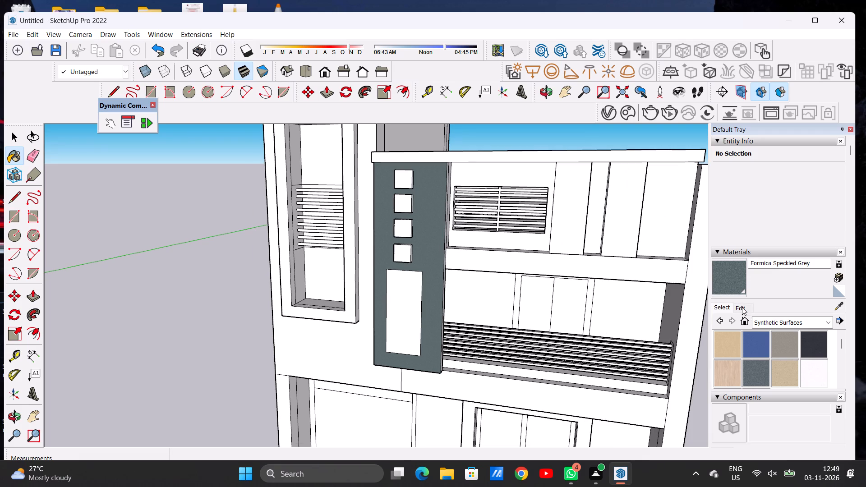
# Paint the front face of the projecting panel with Color M06 from the Colors collection, leaving its squares and rectangle unpainted.
pyautogui.click(772, 322)
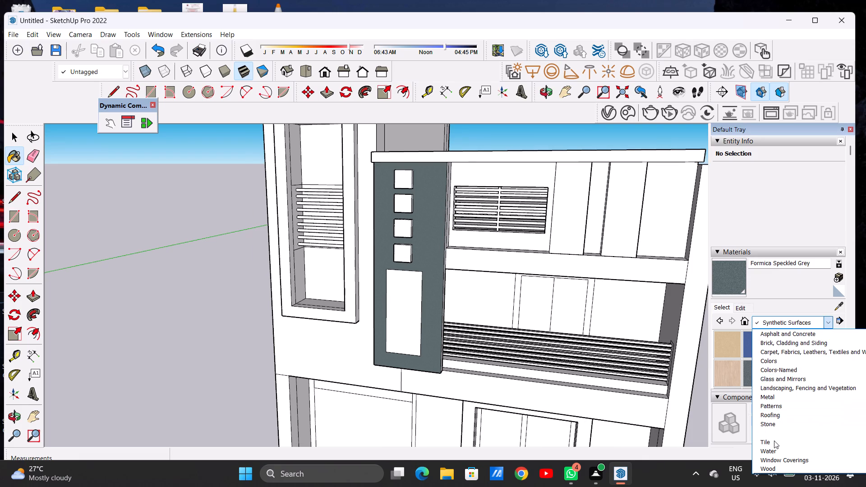
pyautogui.click(783, 360)
pyautogui.scroll(-4, 783, 360)
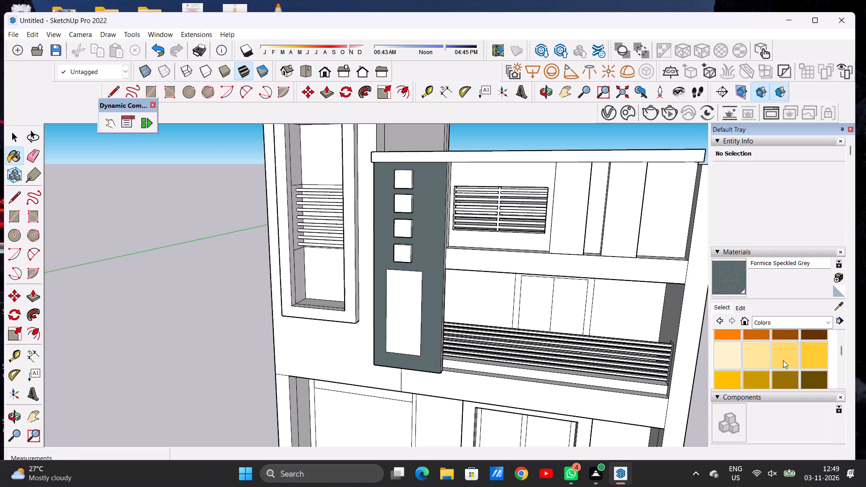
pyautogui.scroll(-9, 783, 360)
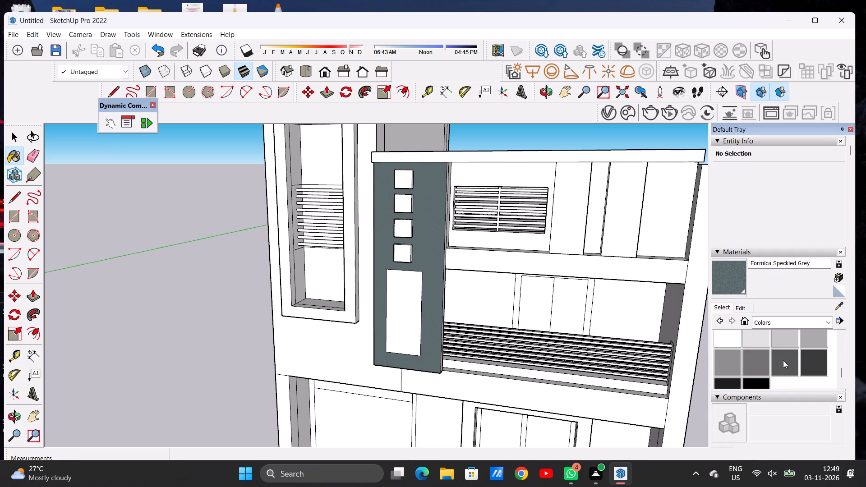
pyautogui.click(783, 360)
pyautogui.scroll(5, 438, 274)
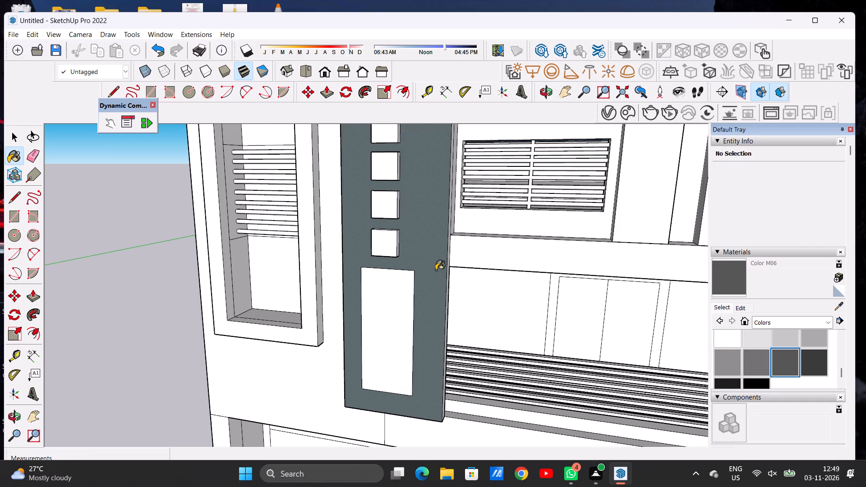
pyautogui.click(429, 258)
pyautogui.scroll(-5, 448, 273)
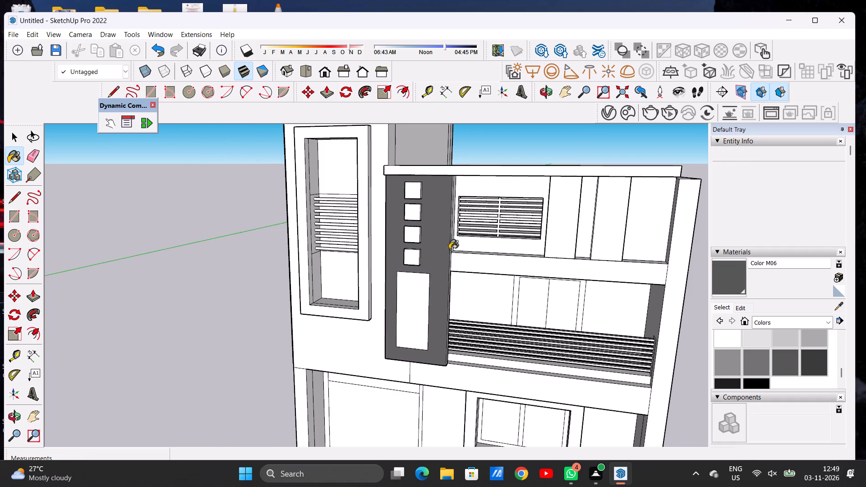
# Paint the projecting panel's side face toward the balcony with Color M06.
pyautogui.scroll(2, 432, 202)
pyautogui.scroll(-2, 432, 202)
pyautogui.scroll(2, 432, 202)
pyautogui.press('o')
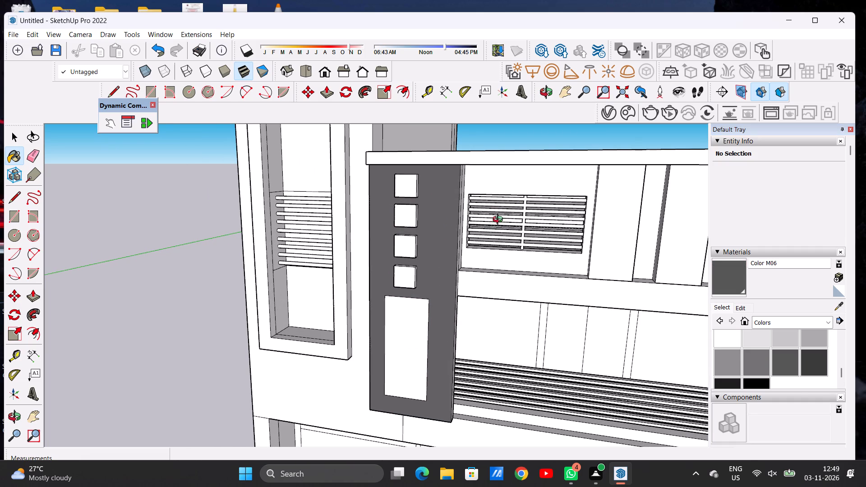
pyautogui.moveTo(490, 239); pyautogui.dragTo(414, 242)
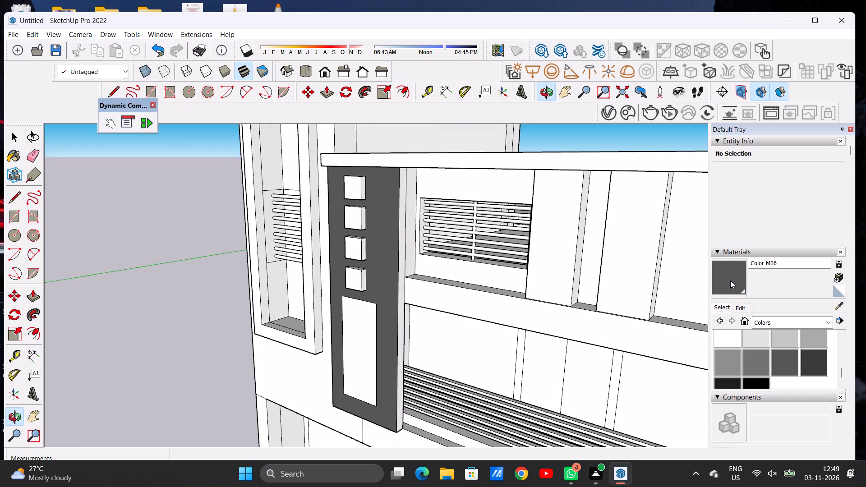
pyautogui.click(730, 280)
pyautogui.scroll(5, 404, 273)
pyautogui.click(400, 270)
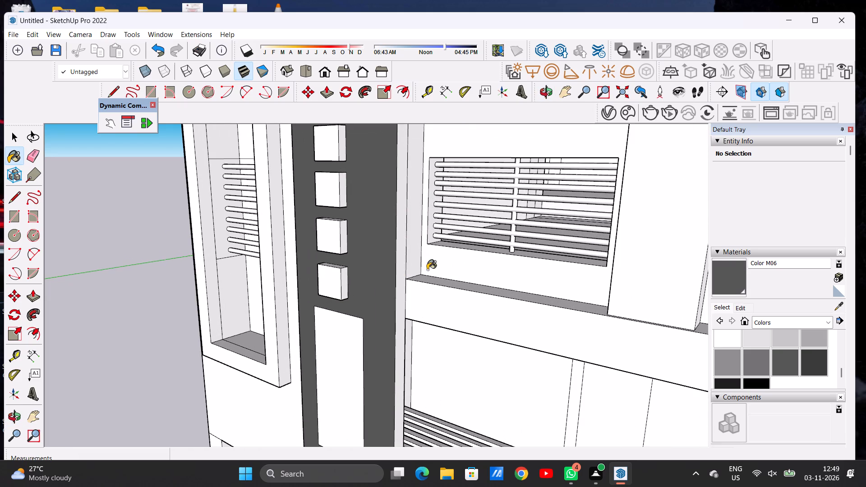
# Paint the projecting panel's side face toward the tower with Color M06.
pyautogui.scroll(-12, 443, 270)
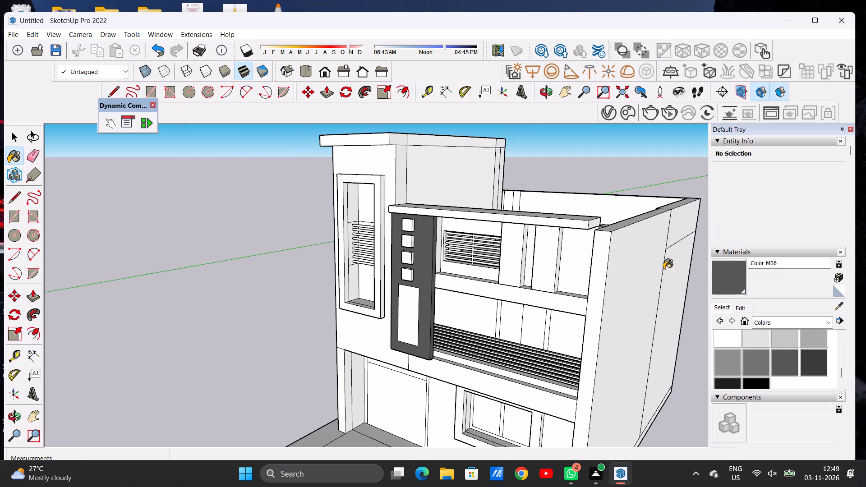
pyautogui.press('o')
pyautogui.moveTo(373, 288); pyautogui.dragTo(693, 287)
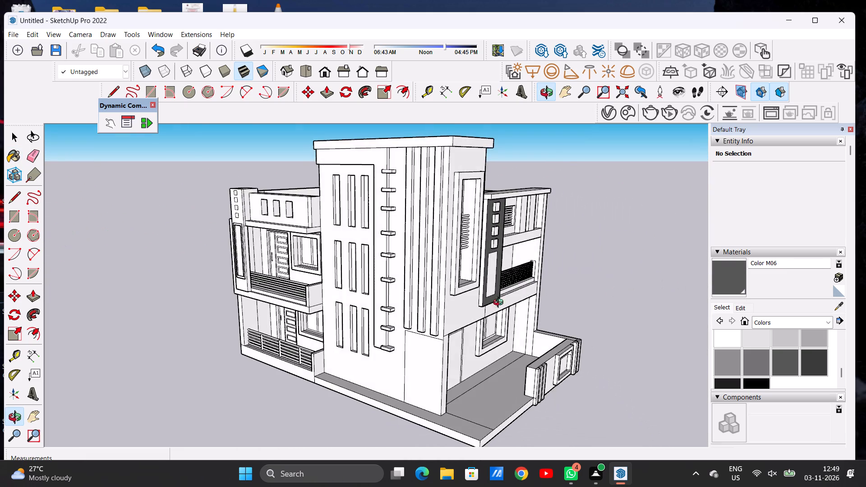
pyautogui.scroll(4, 478, 304)
pyautogui.scroll(-1, 473, 305)
pyautogui.scroll(9, 497, 300)
pyautogui.click(729, 275)
pyautogui.scroll(3, 478, 282)
pyautogui.scroll(-1, 478, 285)
pyautogui.scroll(2, 476, 286)
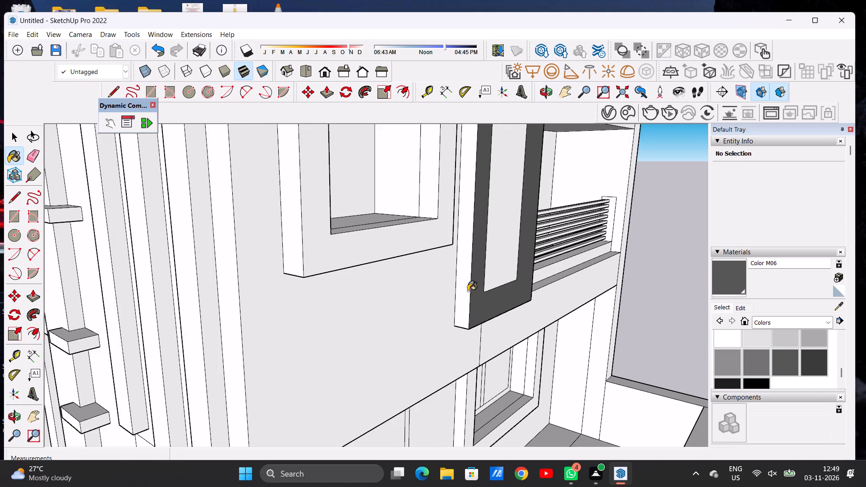
pyautogui.click(467, 288)
# Paint the underside of the projecting panel with Color M06.
pyautogui.scroll(-12, 463, 306)
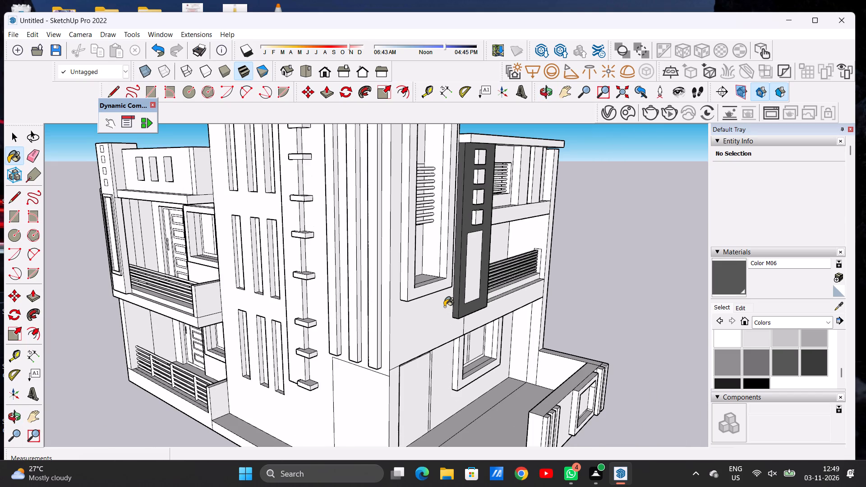
pyautogui.press('o')
pyautogui.moveTo(529, 297); pyautogui.dragTo(349, 302)
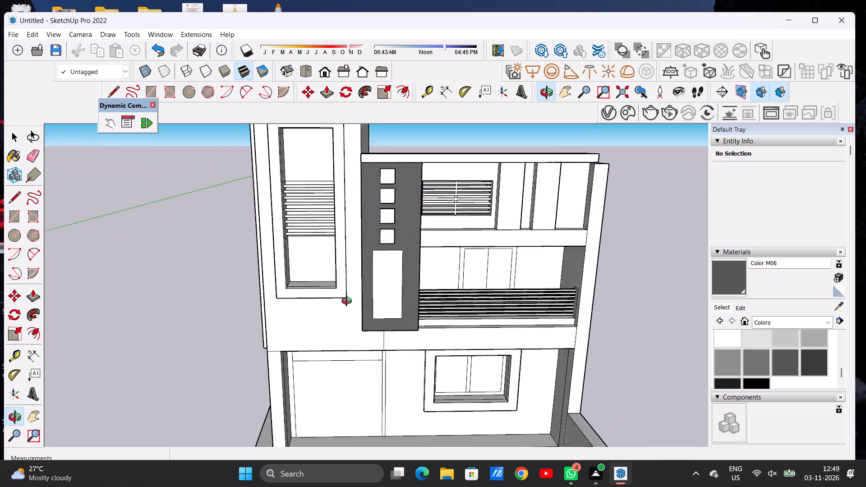
pyautogui.moveTo(349, 302); pyautogui.dragTo(379, 239)
pyautogui.moveTo(434, 314); pyautogui.dragTo(406, 270)
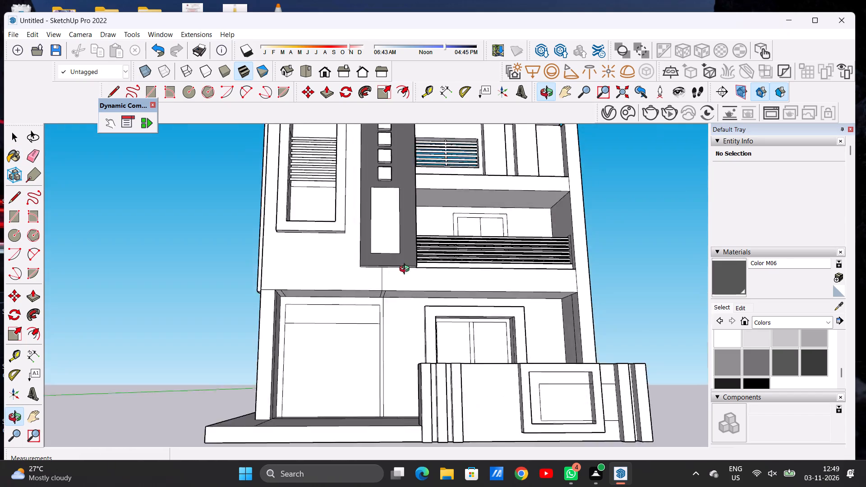
pyautogui.moveTo(406, 270); pyautogui.dragTo(400, 258)
pyautogui.scroll(9, 375, 234)
pyautogui.scroll(-1, 414, 265)
pyautogui.scroll(1, 414, 265)
pyautogui.scroll(-1, 414, 265)
pyautogui.scroll(3, 414, 265)
pyautogui.click(732, 280)
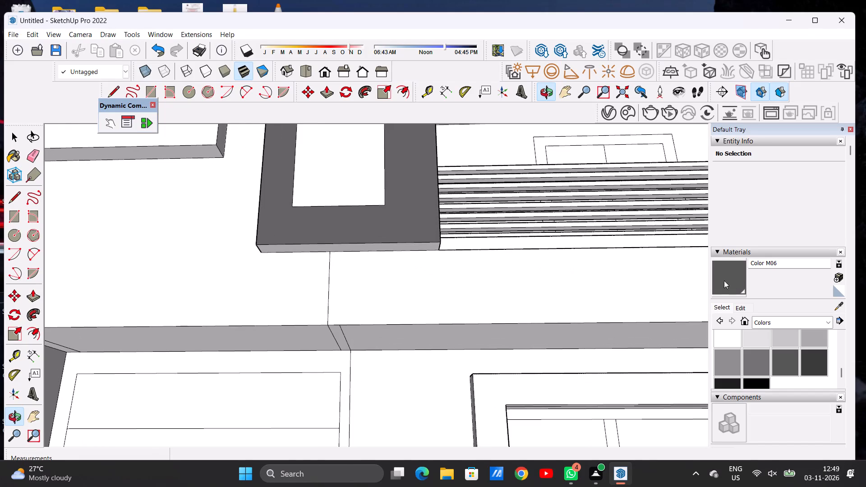
pyautogui.click(396, 247)
pyautogui.press('space')
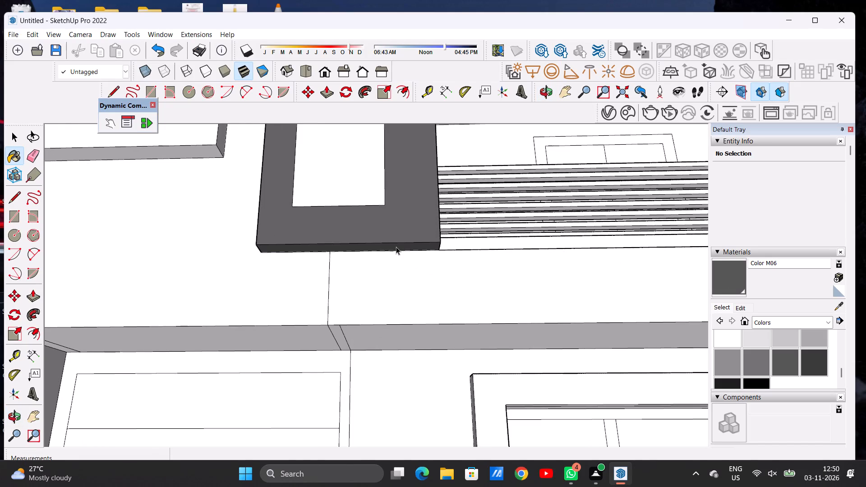
# Examine the painted panel within the whole front elevation, from straight ahead and at slight angles.
pyautogui.write('O')
pyautogui.moveTo(463, 235); pyautogui.dragTo(457, 314)
pyautogui.scroll(-12, 460, 315)
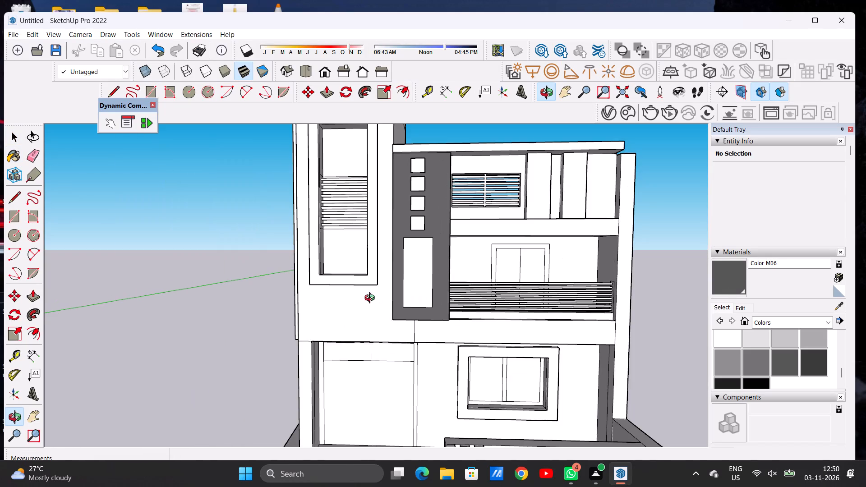
pyautogui.moveTo(372, 299); pyautogui.dragTo(406, 315)
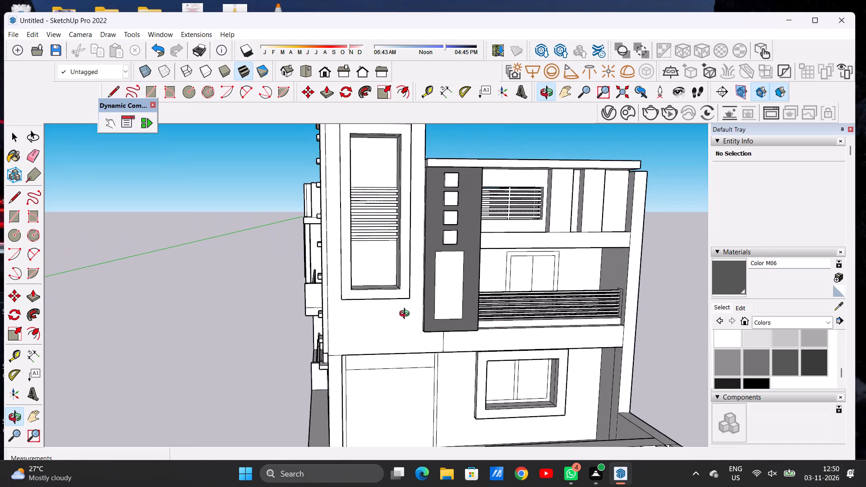
pyautogui.scroll(-5, 431, 309)
pyautogui.moveTo(466, 308); pyautogui.dragTo(381, 295)
pyautogui.moveTo(411, 296); pyautogui.dragTo(428, 294)
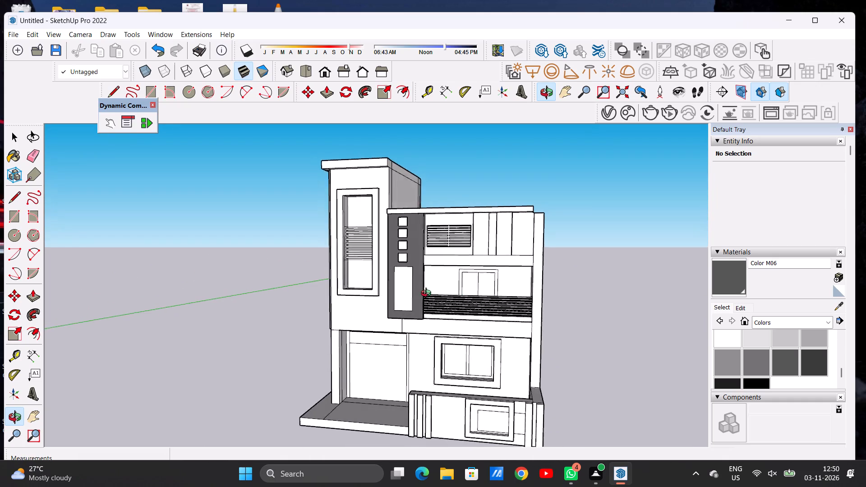
pyautogui.moveTo(428, 294); pyautogui.dragTo(465, 300)
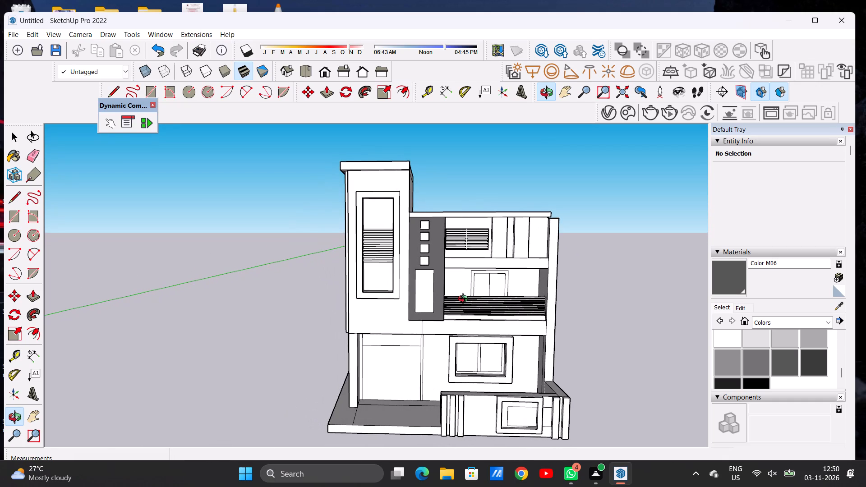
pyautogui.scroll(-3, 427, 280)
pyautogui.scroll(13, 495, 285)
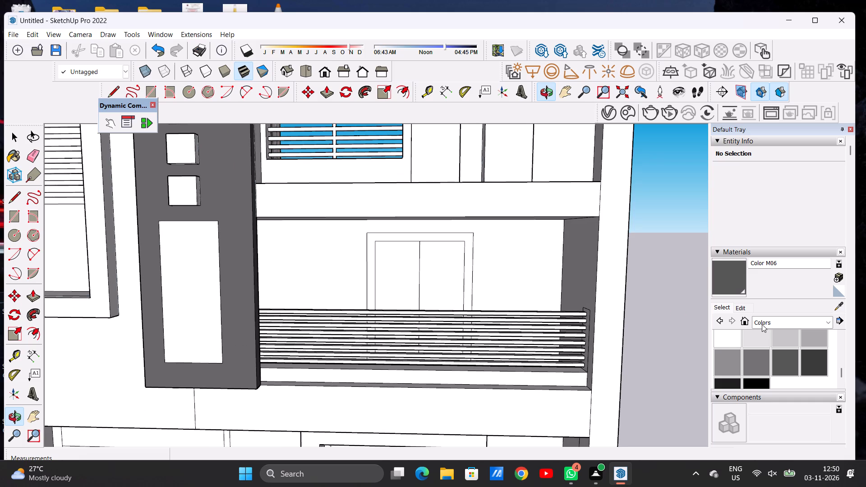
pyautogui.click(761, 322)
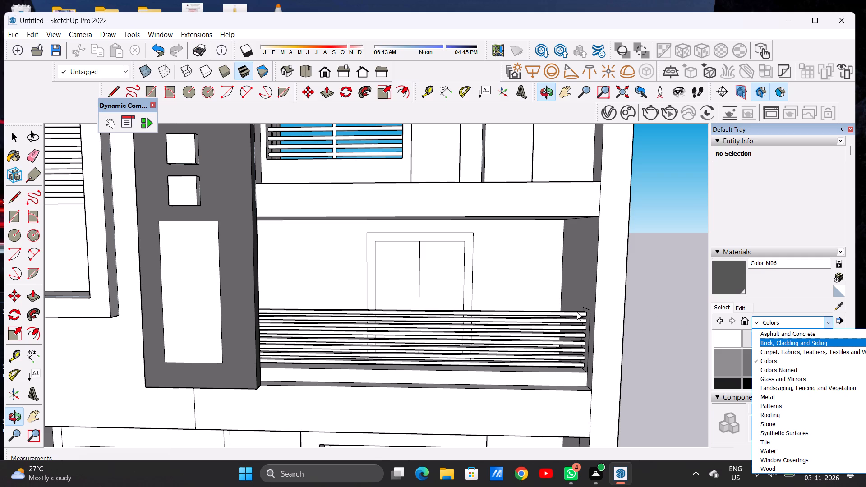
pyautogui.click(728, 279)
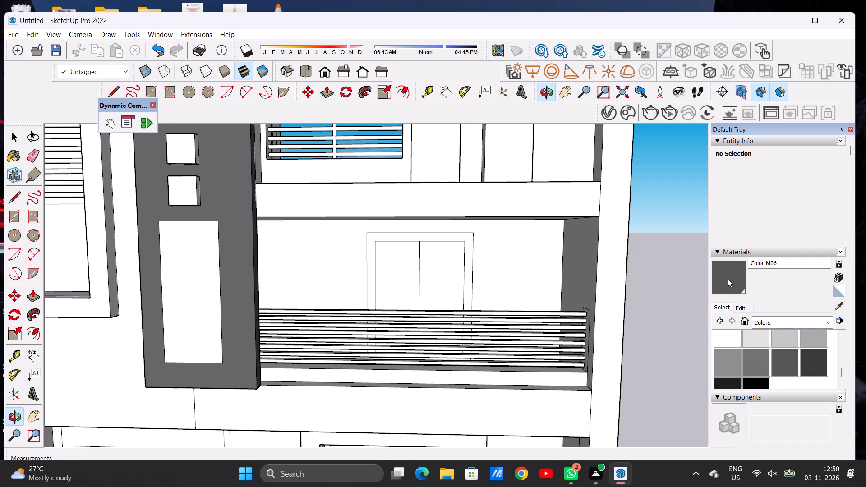
# Paint the outer face of the inverted-L band below the roof slab on the tower's side wall with Color M06.
pyautogui.press('o')
pyautogui.moveTo(295, 306); pyautogui.dragTo(491, 292)
pyautogui.scroll(-4, 448, 302)
pyautogui.scroll(1, 448, 304)
pyautogui.scroll(-14, 448, 304)
pyautogui.moveTo(354, 290); pyautogui.dragTo(493, 327)
pyautogui.scroll(-6, 455, 301)
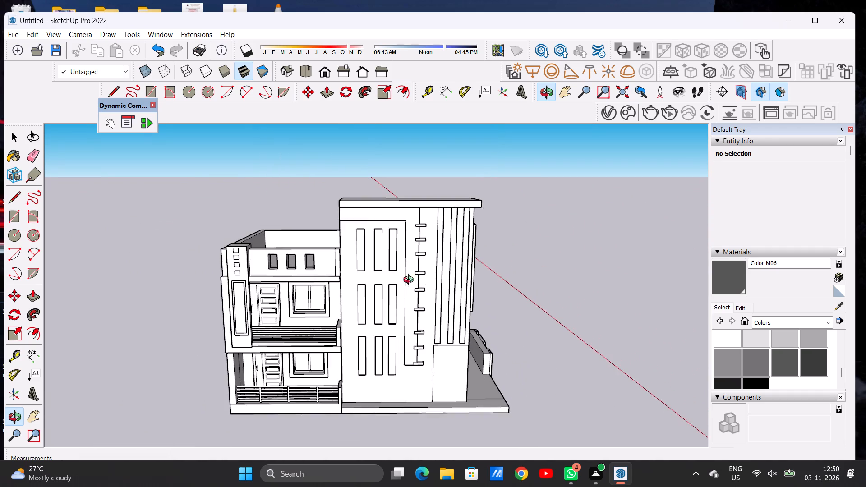
pyautogui.moveTo(382, 266); pyautogui.dragTo(530, 271)
pyautogui.scroll(6, 439, 210)
pyautogui.scroll(-1, 430, 226)
pyautogui.scroll(5, 430, 227)
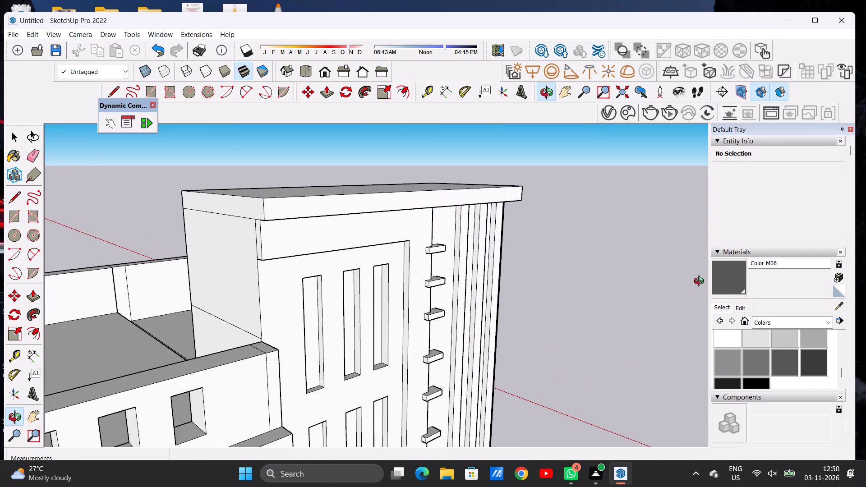
pyautogui.click(737, 281)
pyautogui.click(373, 233)
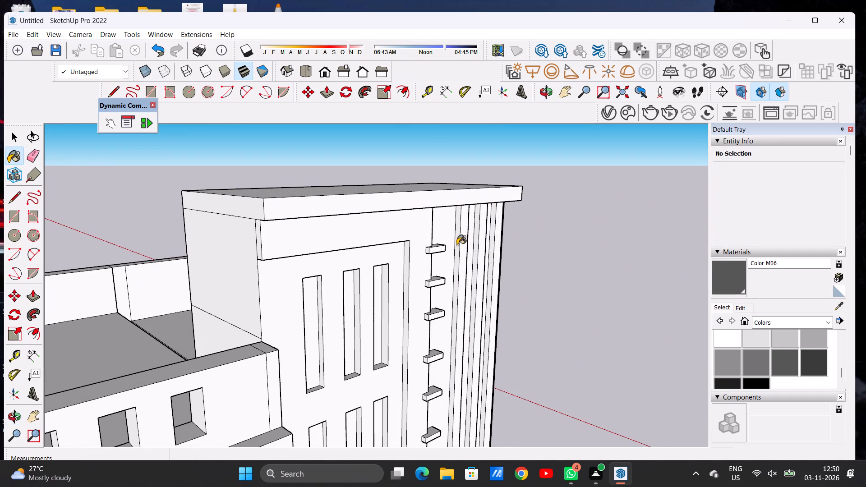
# Paint the L-band's end face at the tower corner and its inner vertical edge beside the slots with Color M06.
pyautogui.scroll(15, 251, 249)
pyautogui.click(266, 245)
pyautogui.scroll(-1, 297, 248)
pyautogui.scroll(1, 298, 248)
pyautogui.scroll(-2, 298, 249)
pyautogui.scroll(1, 299, 249)
pyautogui.scroll(-2, 299, 249)
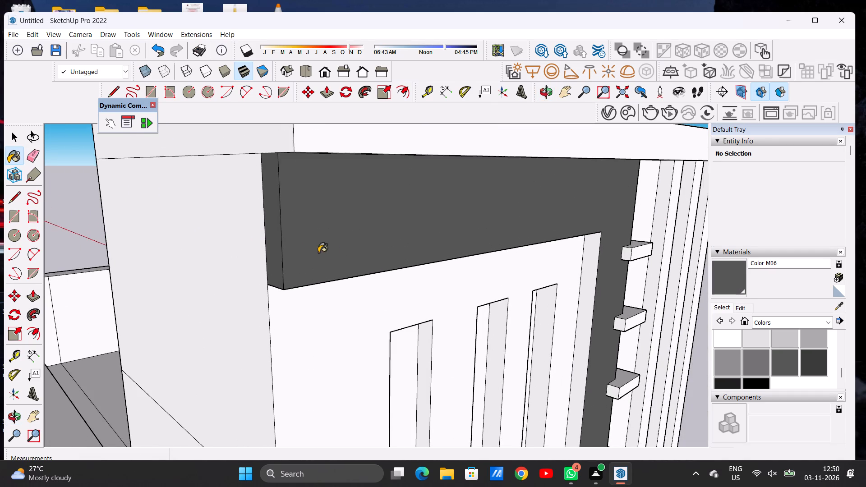
pyautogui.scroll(-1, 584, 263)
pyautogui.scroll(6, 589, 262)
pyautogui.click(589, 257)
pyautogui.scroll(-14, 467, 265)
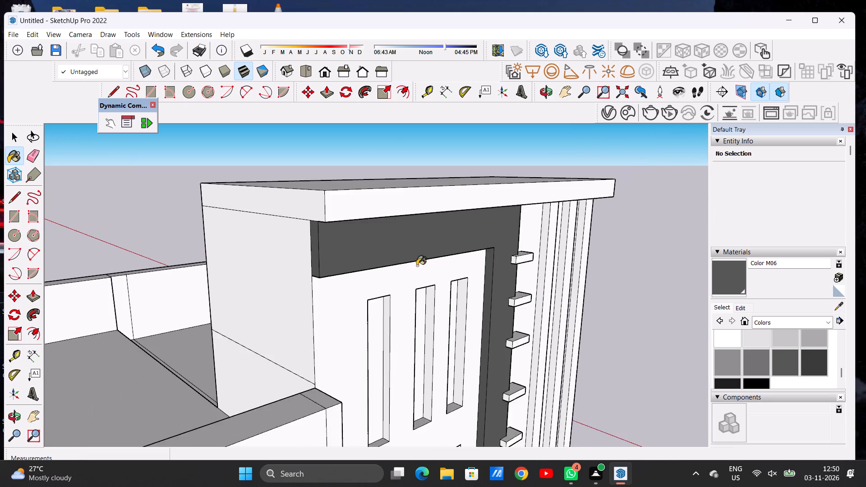
# Paint the top three segments of the band's outer vertical edge, between the projecting blocks, with Color M06.
pyautogui.scroll(-4, 417, 266)
pyautogui.press('o')
pyautogui.moveTo(494, 283); pyautogui.dragTo(271, 275)
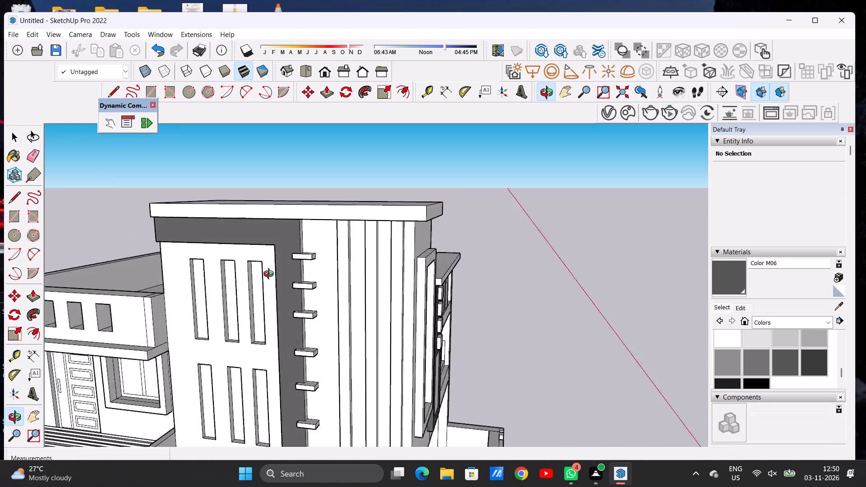
pyautogui.moveTo(271, 275); pyautogui.dragTo(242, 276)
pyautogui.scroll(-6, 383, 261)
pyautogui.moveTo(332, 280); pyautogui.dragTo(287, 306)
pyautogui.scroll(4, 309, 268)
pyautogui.scroll(-1, 309, 268)
pyautogui.scroll(8, 310, 251)
pyautogui.click(729, 279)
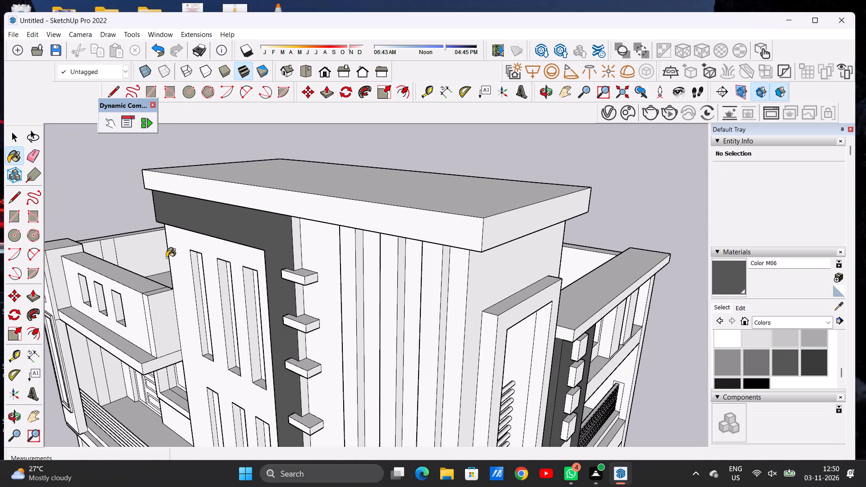
pyautogui.scroll(6, 270, 261)
pyautogui.click(320, 251)
pyautogui.click(321, 320)
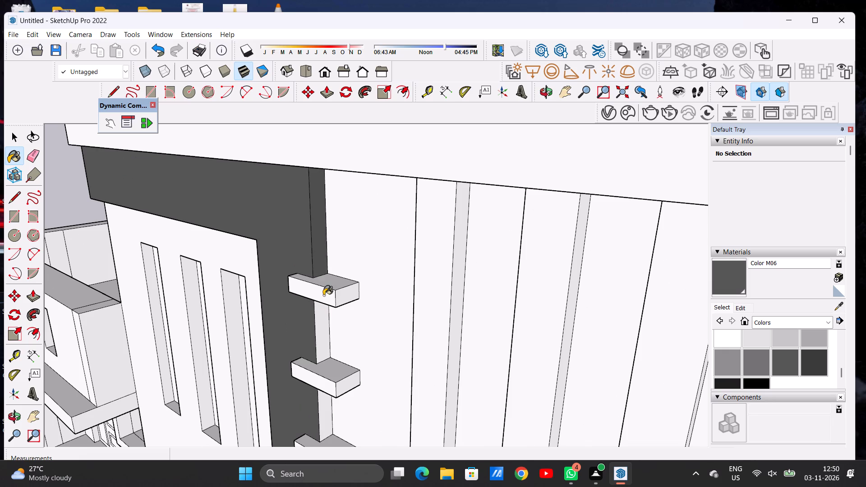
pyautogui.scroll(-10, 334, 272)
pyautogui.scroll(15, 331, 336)
pyautogui.click(333, 293)
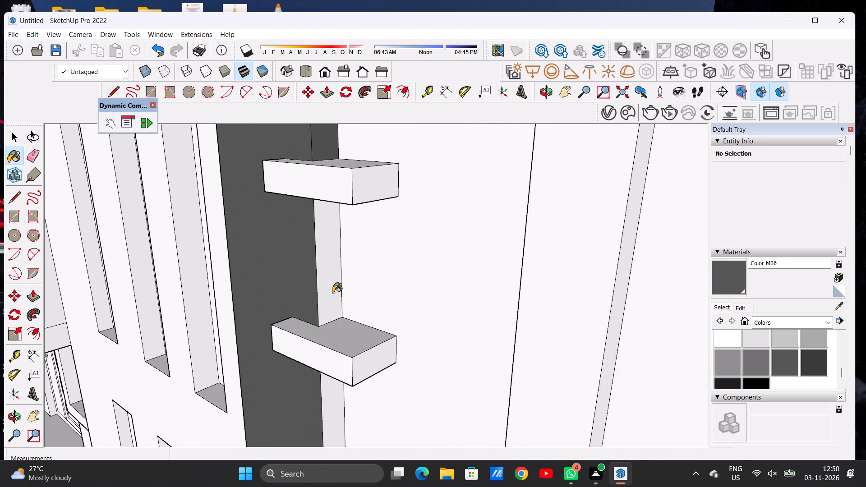
# Paint the middle three segments of the band's outer vertical edge, between the projecting blocks, with Color M06.
pyautogui.scroll(-14, 351, 270)
pyautogui.scroll(11, 354, 315)
pyautogui.scroll(-2, 338, 325)
pyautogui.scroll(2, 338, 325)
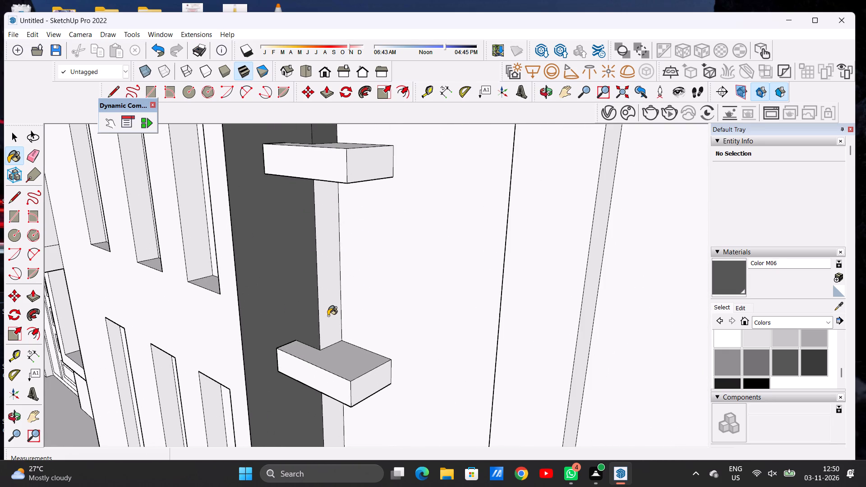
pyautogui.click(328, 316)
pyautogui.scroll(-18, 351, 248)
pyautogui.scroll(9, 362, 322)
pyautogui.scroll(-2, 339, 303)
pyautogui.scroll(5, 339, 303)
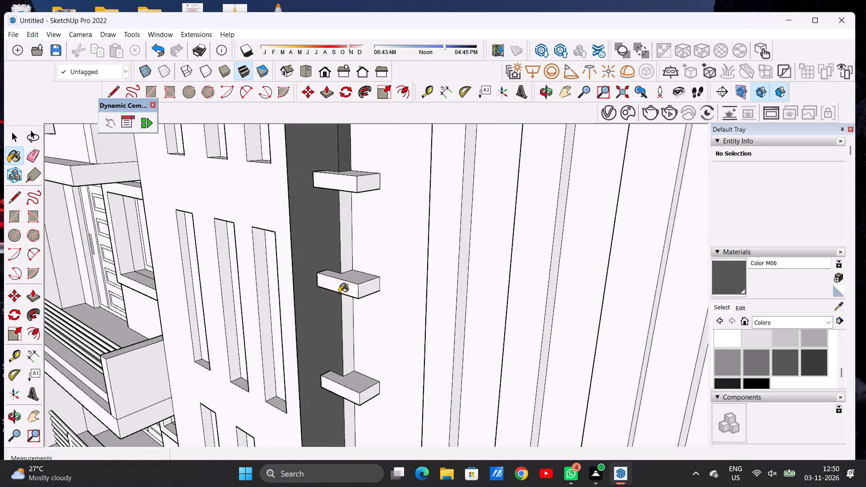
pyautogui.scroll(5, 339, 293)
pyautogui.click(344, 257)
pyautogui.click(345, 349)
pyautogui.scroll(-6, 358, 304)
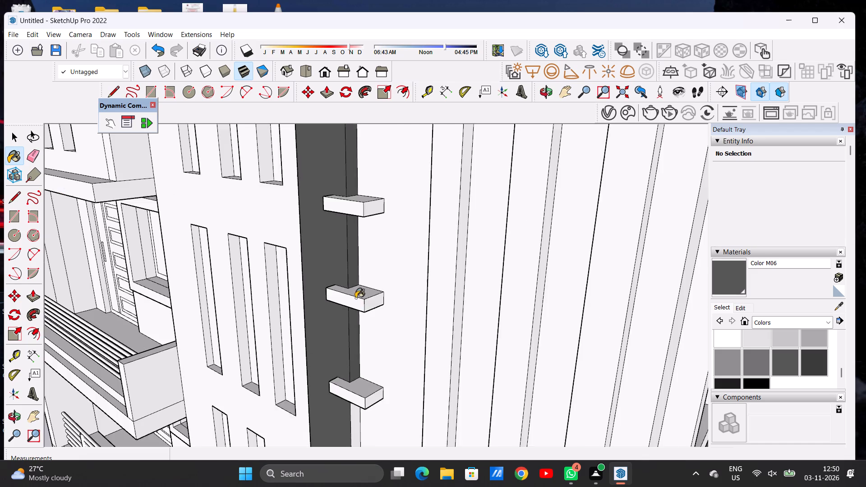
# Paint the three lower segments of the band's outer edge, down to the lowest projecting block, with Color M06.
pyautogui.scroll(-12, 355, 298)
pyautogui.scroll(1, 355, 266)
pyautogui.scroll(-3, 355, 266)
pyautogui.scroll(15, 357, 349)
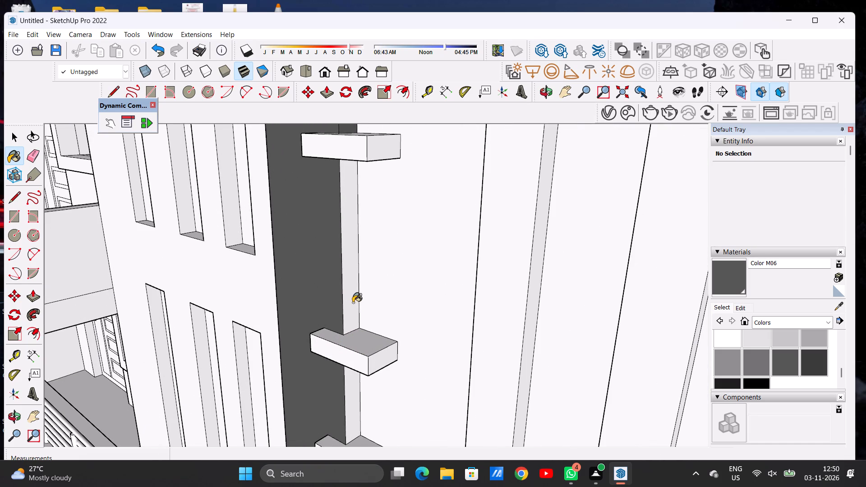
pyautogui.click(353, 303)
pyautogui.scroll(-5, 371, 297)
pyautogui.scroll(1, 371, 297)
pyautogui.scroll(-9, 371, 296)
pyautogui.scroll(16, 361, 356)
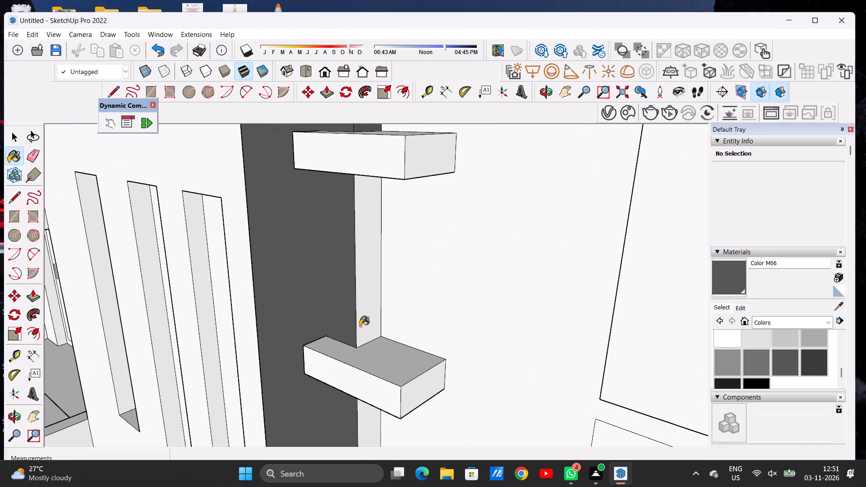
pyautogui.click(363, 310)
pyautogui.scroll(1, 390, 314)
pyautogui.scroll(-7, 390, 314)
pyautogui.scroll(7, 387, 406)
pyautogui.click(369, 397)
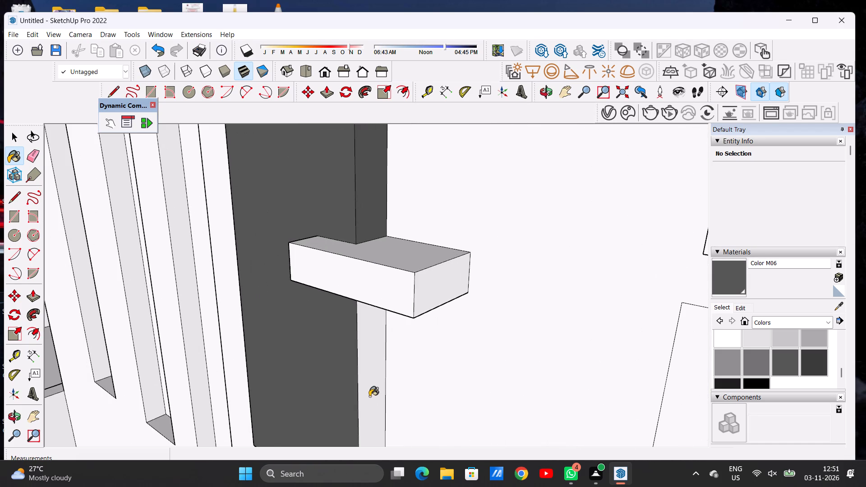
# Paint the small edge segment below the lowest block and the underside of the band's vertical leg with Color M06.
pyautogui.scroll(-20, 385, 375)
pyautogui.scroll(-2, 385, 375)
pyautogui.press('o')
pyautogui.scroll(-9, 395, 357)
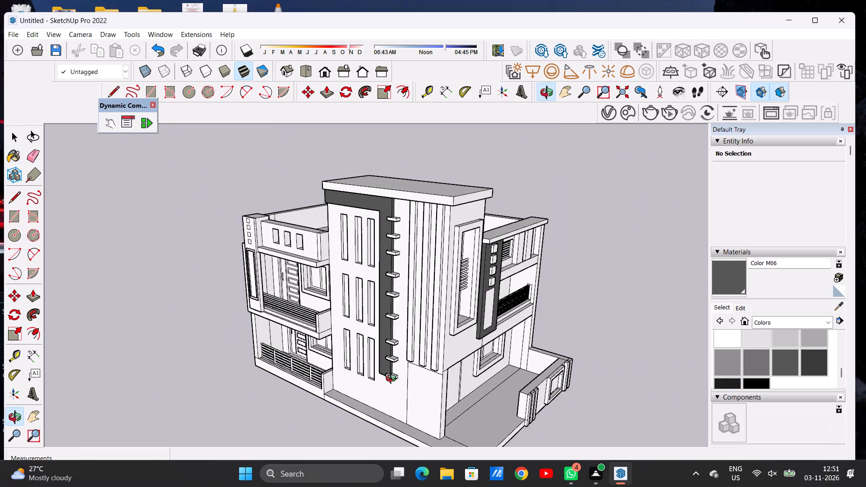
pyautogui.moveTo(389, 390); pyautogui.dragTo(454, 303)
pyautogui.scroll(7, 409, 360)
pyautogui.moveTo(408, 374); pyautogui.dragTo(421, 316)
pyautogui.scroll(3, 414, 322)
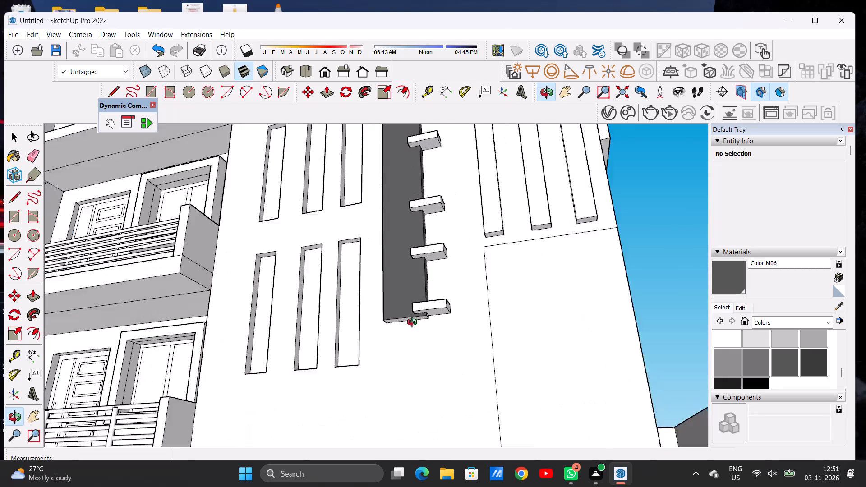
pyautogui.scroll(16, 414, 323)
pyautogui.click(725, 281)
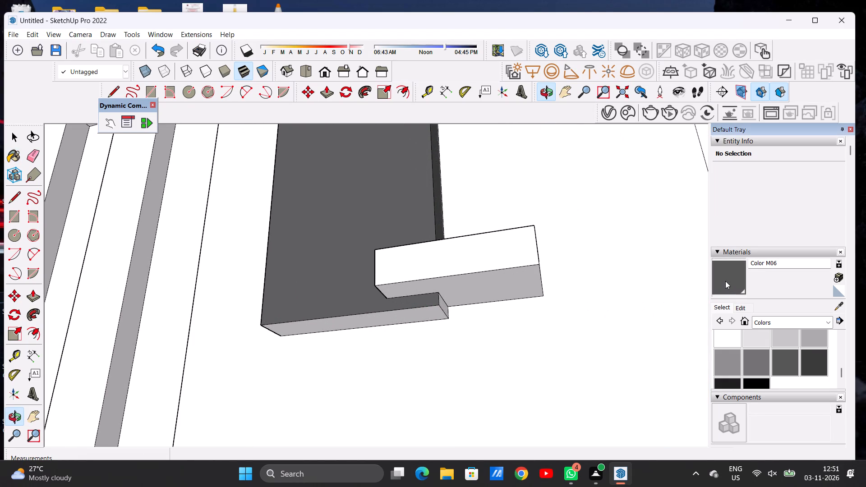
pyautogui.scroll(4, 432, 327)
pyautogui.scroll(-1, 432, 326)
pyautogui.scroll(2, 432, 326)
pyautogui.click(452, 292)
pyautogui.click(422, 299)
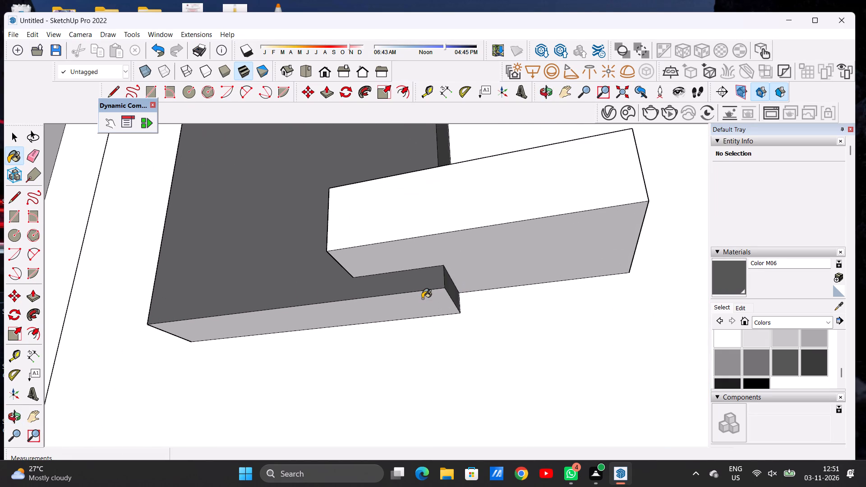
# Paint the underside of the band's horizontal arm above the slots with Color M06.
pyautogui.press('o')
pyautogui.moveTo(389, 296); pyautogui.dragTo(405, 405)
pyautogui.scroll(-15, 445, 353)
pyautogui.scroll(1, 447, 337)
pyautogui.scroll(-1, 447, 337)
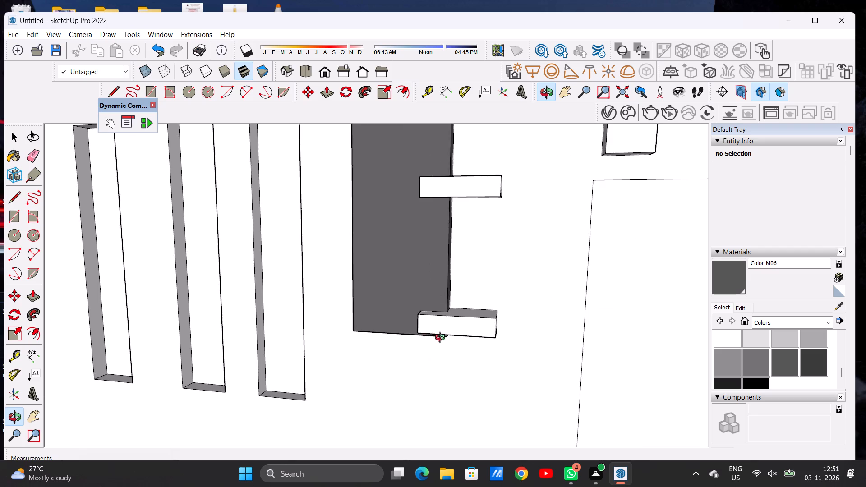
pyautogui.moveTo(387, 326); pyautogui.dragTo(504, 338)
pyautogui.scroll(-20, 433, 349)
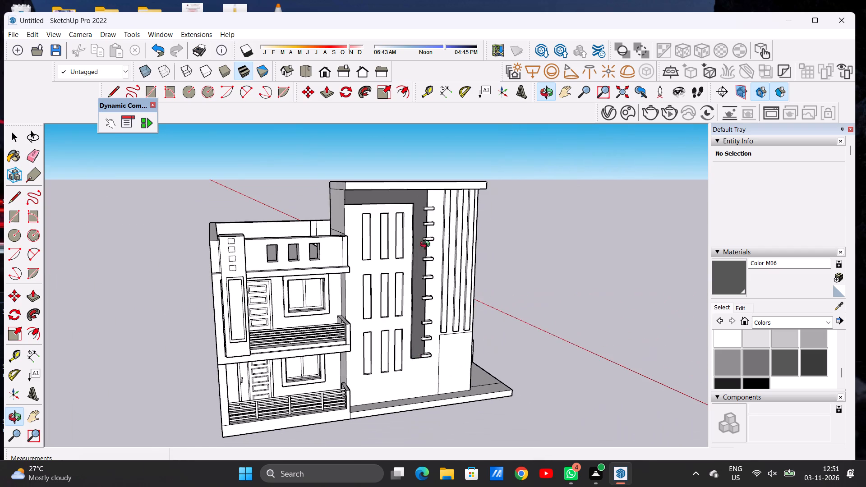
pyautogui.scroll(8, 421, 197)
pyautogui.moveTo(399, 260); pyautogui.dragTo(384, 184)
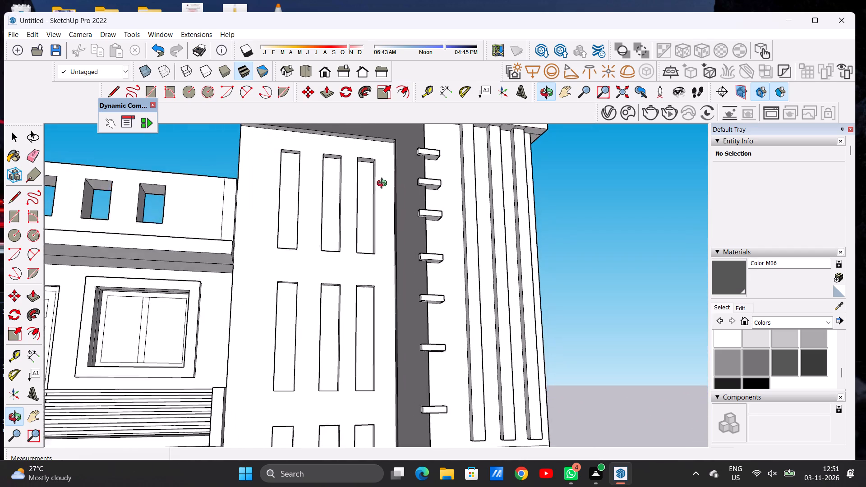
pyautogui.moveTo(384, 184); pyautogui.dragTo(384, 203)
pyautogui.scroll(-11, 385, 279)
pyautogui.scroll(1, 385, 238)
pyautogui.scroll(-1, 386, 236)
pyautogui.scroll(14, 386, 236)
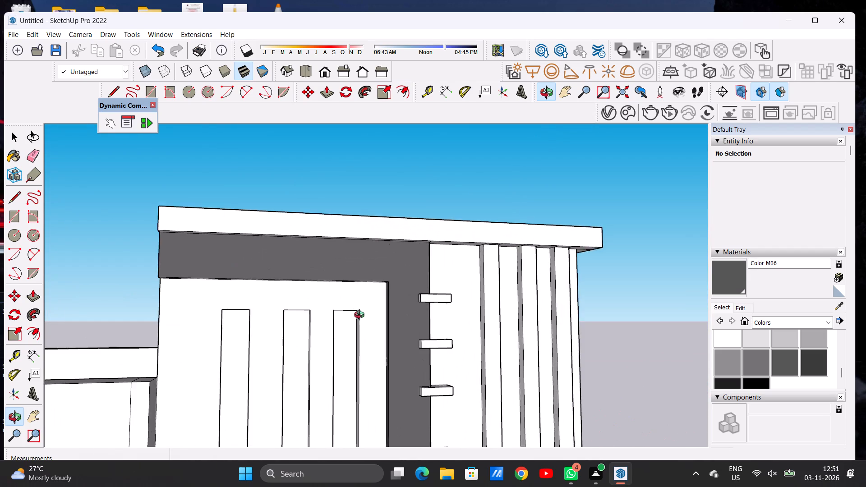
pyautogui.moveTo(362, 316); pyautogui.dragTo(407, 221)
pyautogui.scroll(5, 425, 178)
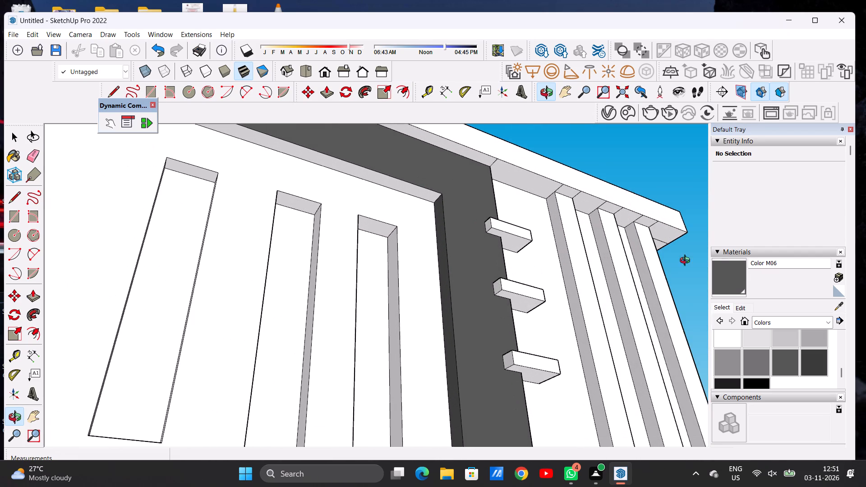
pyautogui.click(731, 276)
pyautogui.scroll(4, 376, 181)
pyautogui.click(391, 182)
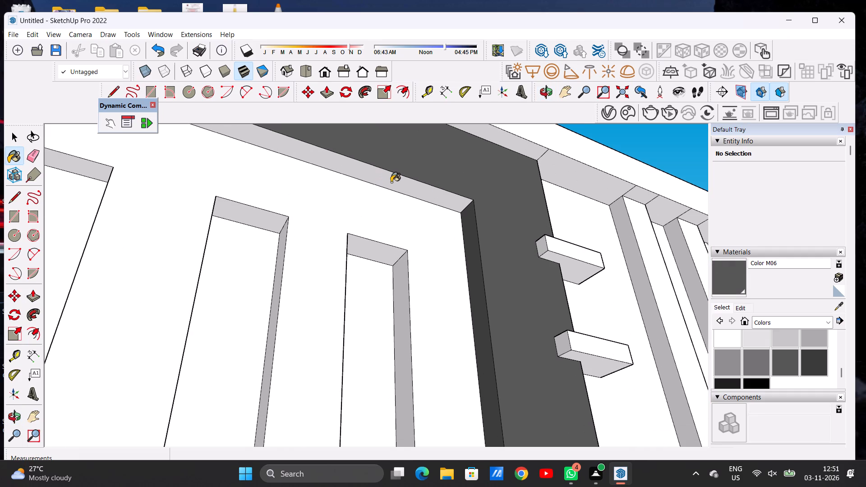
# Examine the painted L-band from both sides of the tower and within the whole side elevation.
pyautogui.press('space')
pyautogui.write('O')
pyautogui.moveTo(402, 183); pyautogui.dragTo(369, 317)
pyautogui.scroll(-6, 376, 267)
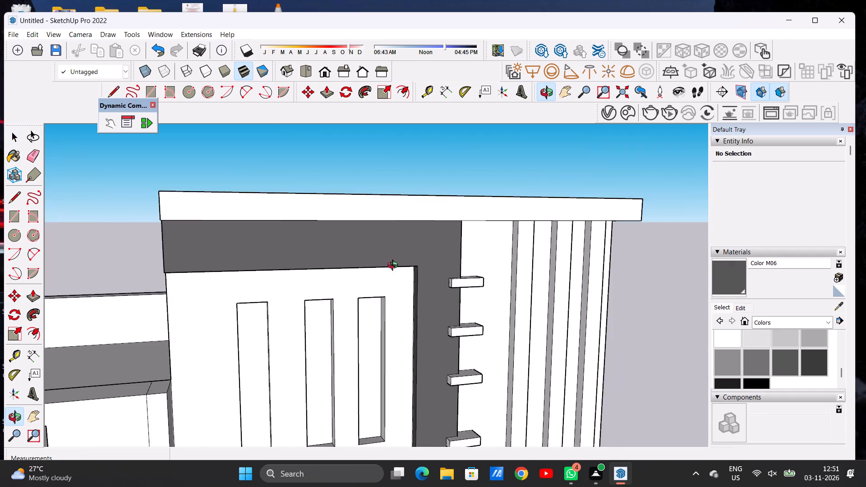
pyautogui.scroll(-5, 395, 266)
pyautogui.scroll(1, 435, 249)
pyautogui.scroll(-5, 436, 250)
pyautogui.moveTo(295, 257); pyautogui.dragTo(450, 261)
pyautogui.moveTo(450, 261); pyautogui.dragTo(428, 261)
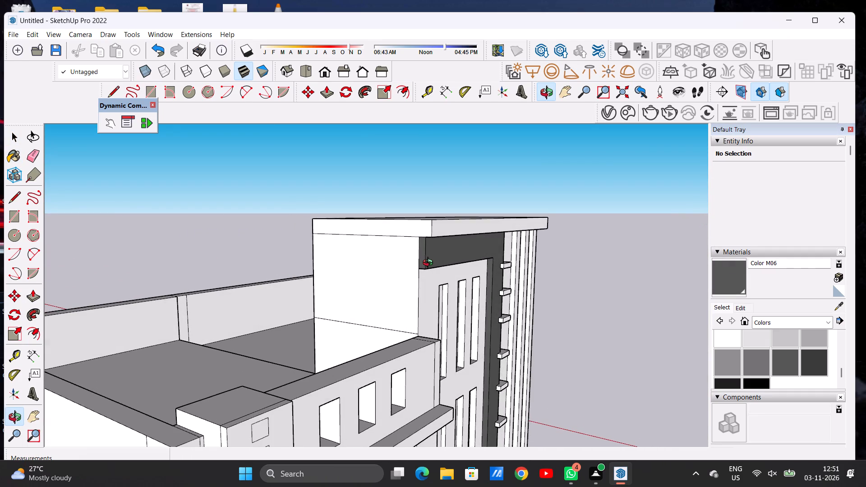
pyautogui.scroll(5, 430, 264)
pyautogui.moveTo(472, 264); pyautogui.dragTo(242, 246)
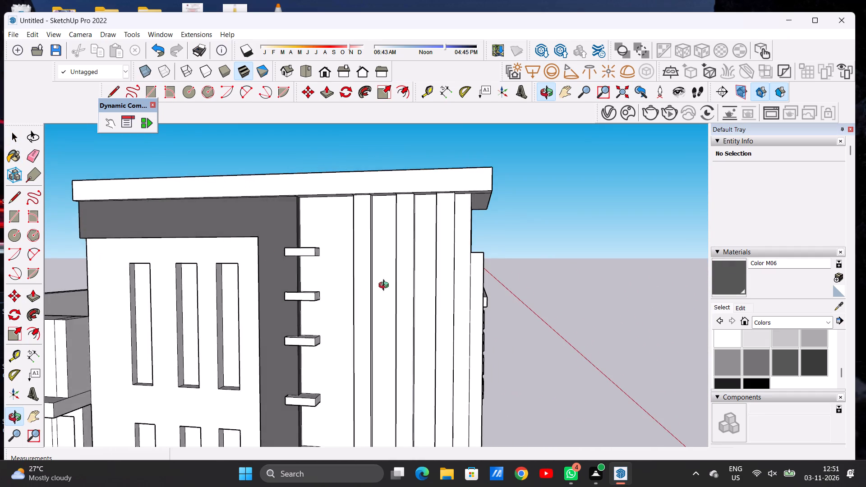
pyautogui.scroll(-17, 406, 289)
pyautogui.scroll(3, 297, 335)
pyautogui.scroll(-1, 297, 335)
pyautogui.scroll(2, 297, 335)
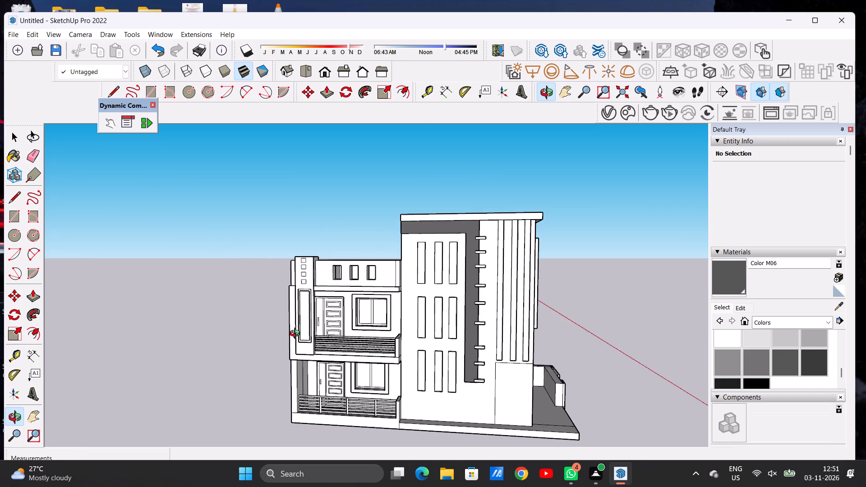
# Paint the front face of the tall panel beside the side elevation's upper balcony with Color M06.
pyautogui.scroll(9, 309, 325)
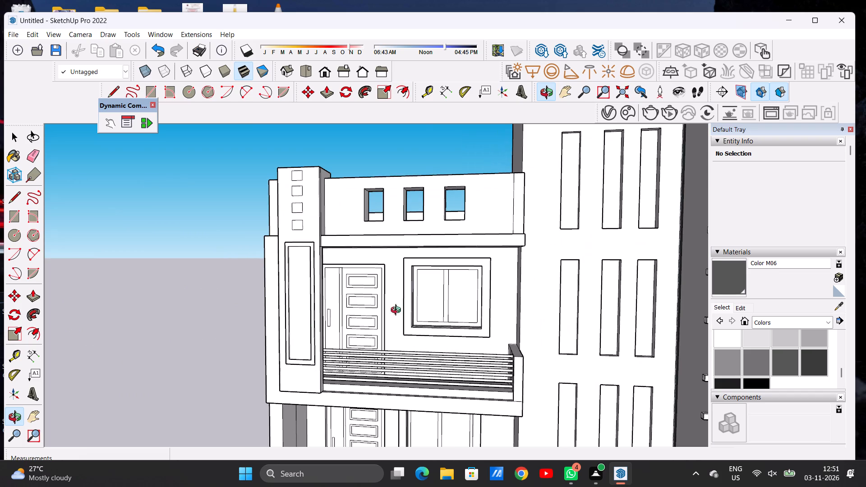
pyautogui.click(719, 279)
pyautogui.scroll(4, 297, 373)
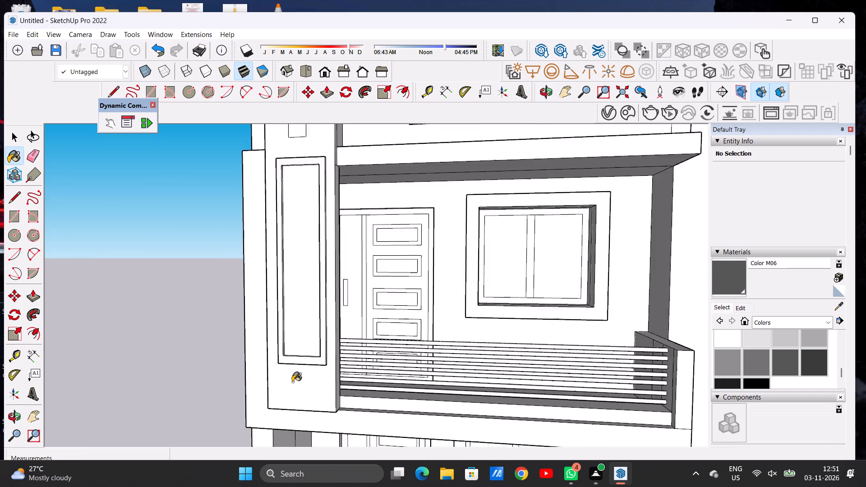
pyautogui.scroll(2, 292, 382)
pyautogui.click(292, 382)
pyautogui.scroll(-7, 294, 384)
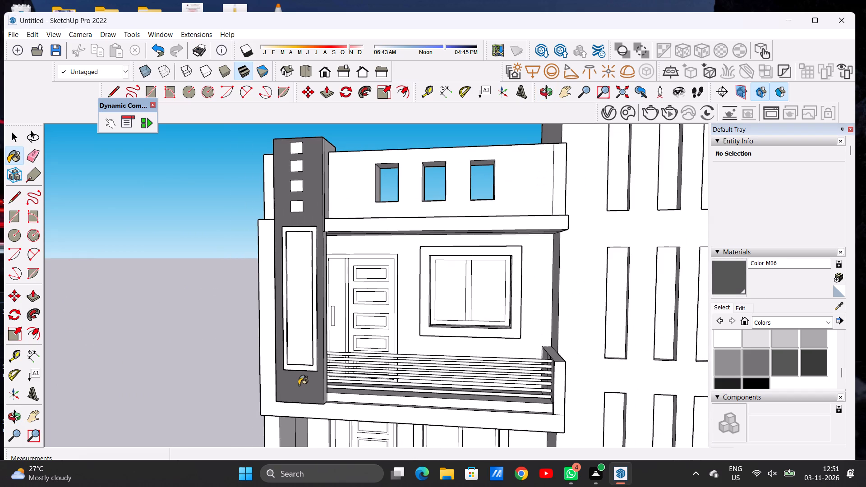
# Paint the balcony-side faces of the tall panel beside the upper balcony with Color M06, from below the ledge up past the parapet.
pyautogui.press('o')
pyautogui.moveTo(321, 353); pyautogui.dragTo(319, 354)
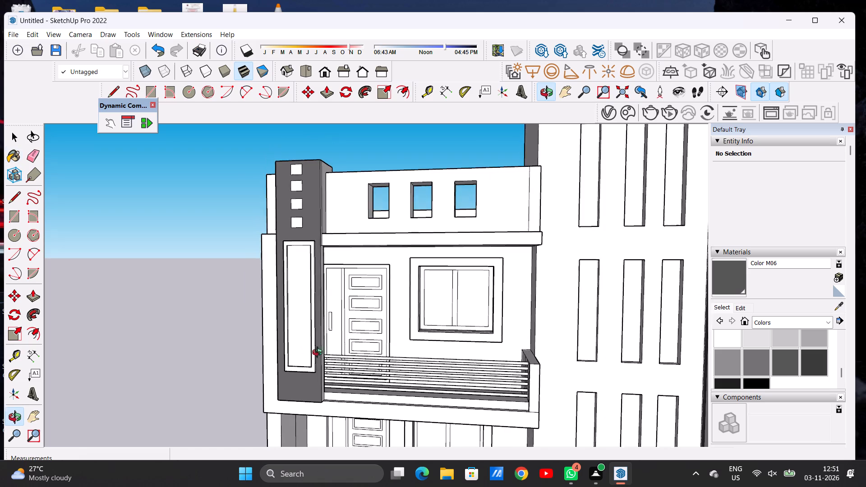
pyautogui.moveTo(319, 354); pyautogui.dragTo(242, 389)
pyautogui.scroll(12, 314, 243)
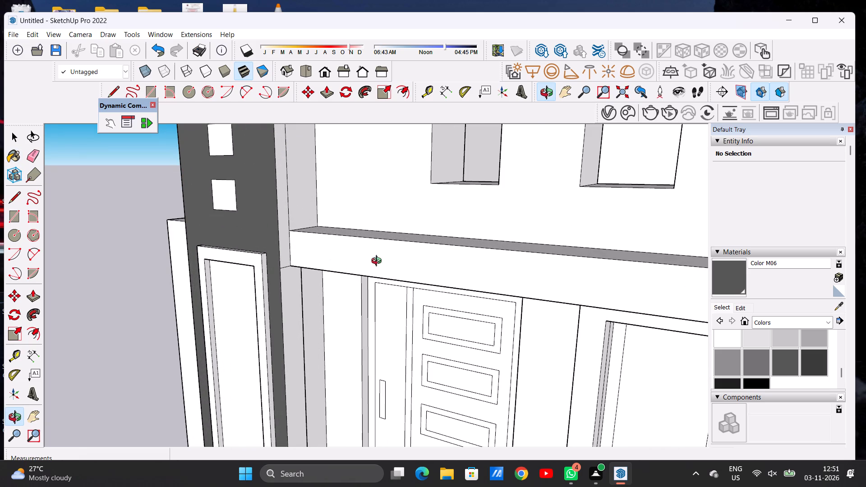
pyautogui.click(720, 277)
pyautogui.scroll(6, 288, 230)
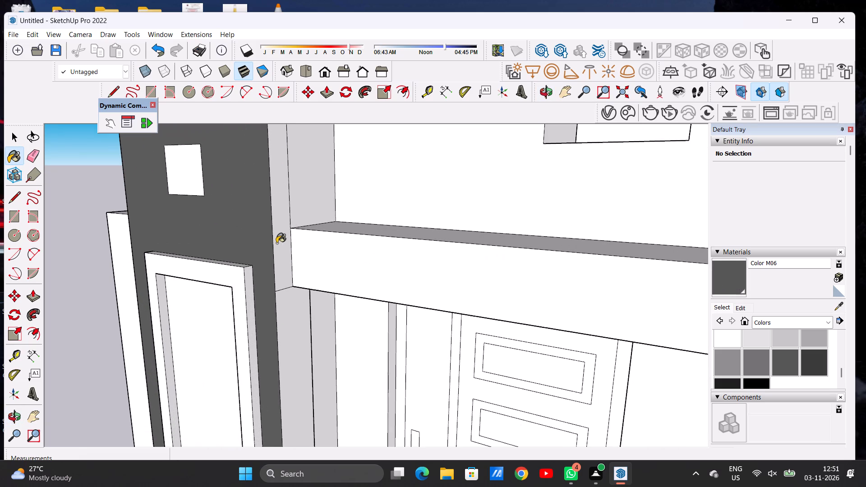
pyautogui.click(284, 237)
pyautogui.click(290, 313)
pyautogui.scroll(-9, 297, 289)
pyautogui.scroll(1, 297, 292)
pyautogui.scroll(-3, 297, 292)
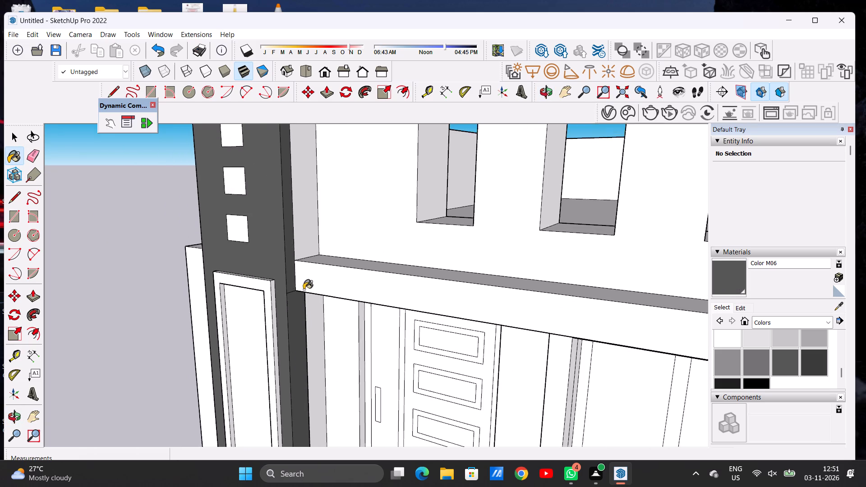
pyautogui.scroll(-4, 304, 289)
pyautogui.scroll(2, 297, 175)
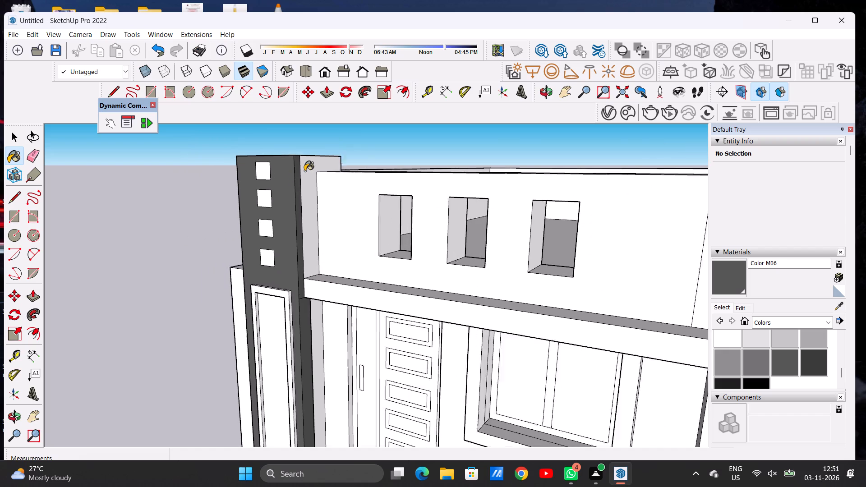
pyautogui.scroll(3, 304, 171)
pyautogui.click(310, 162)
pyautogui.scroll(-2, 310, 190)
pyautogui.scroll(1, 312, 198)
pyautogui.scroll(-2, 312, 198)
pyautogui.scroll(1, 312, 199)
pyautogui.scroll(-1, 312, 199)
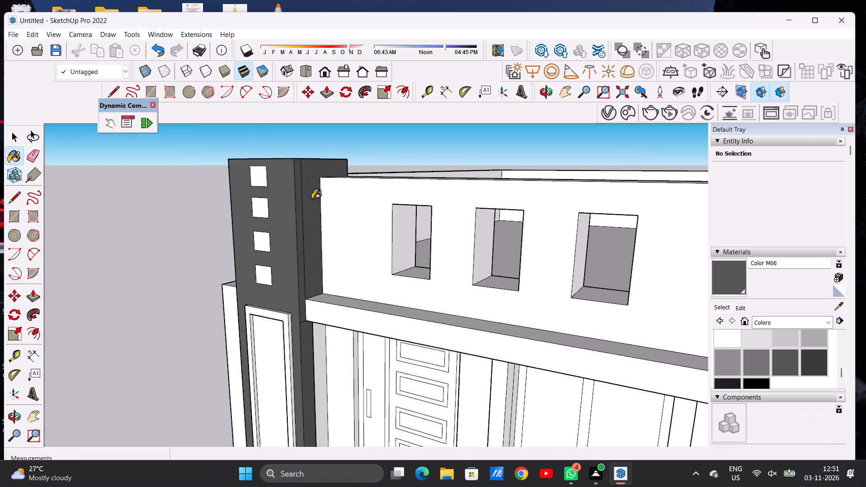
# Paint the outer side faces of the tall panel, including the narrow strip and the part beside the parapet, with Color M06.
pyautogui.press('o')
pyautogui.moveTo(257, 241); pyautogui.dragTo(461, 230)
pyautogui.scroll(-6, 404, 213)
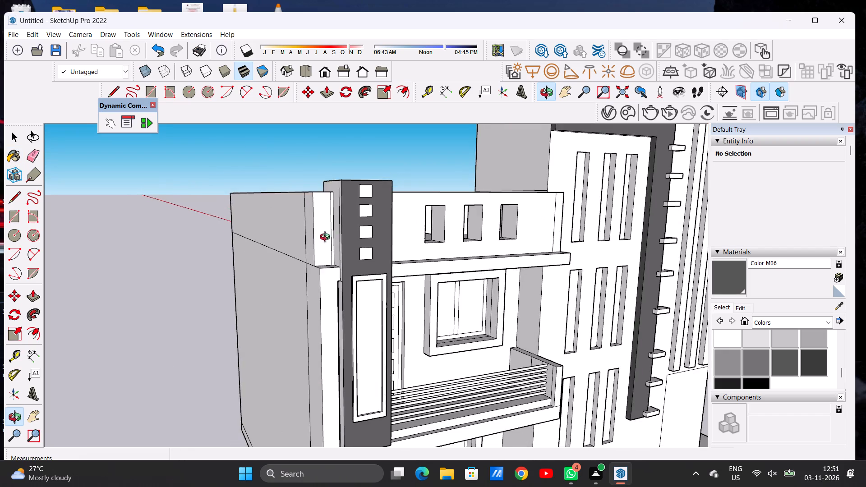
pyautogui.moveTo(341, 241); pyautogui.dragTo(404, 252)
pyautogui.scroll(15, 421, 312)
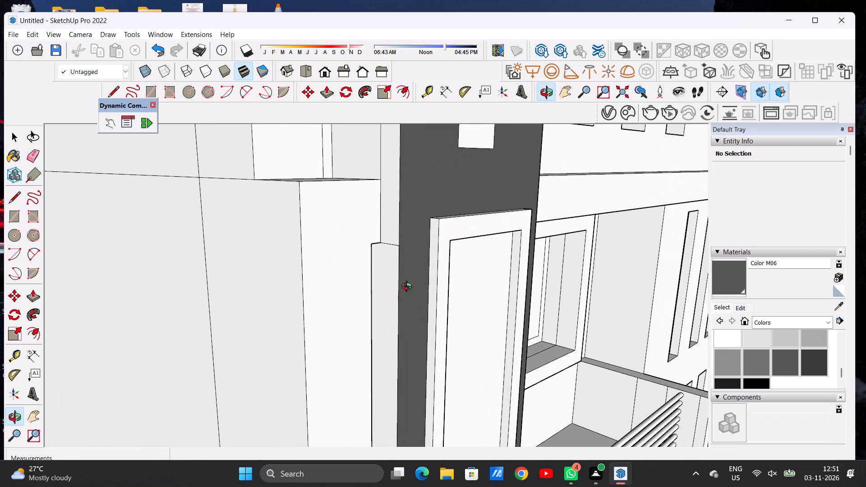
pyautogui.scroll(-7, 438, 256)
pyautogui.press('o')
pyautogui.moveTo(432, 276); pyautogui.dragTo(333, 280)
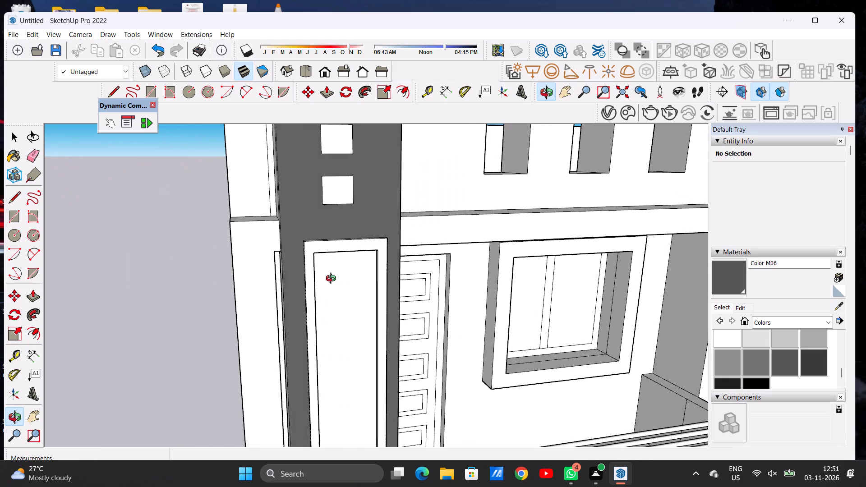
pyautogui.moveTo(333, 280); pyautogui.dragTo(418, 272)
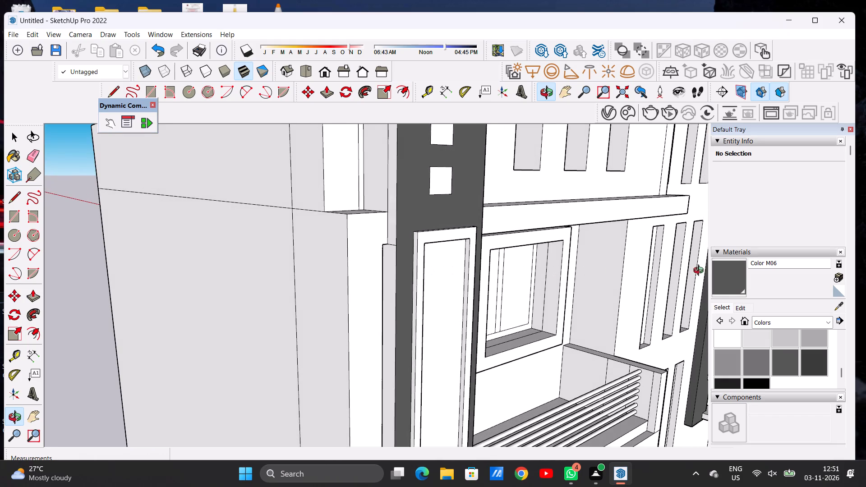
pyautogui.click(732, 278)
pyautogui.scroll(5, 384, 257)
pyautogui.click(396, 249)
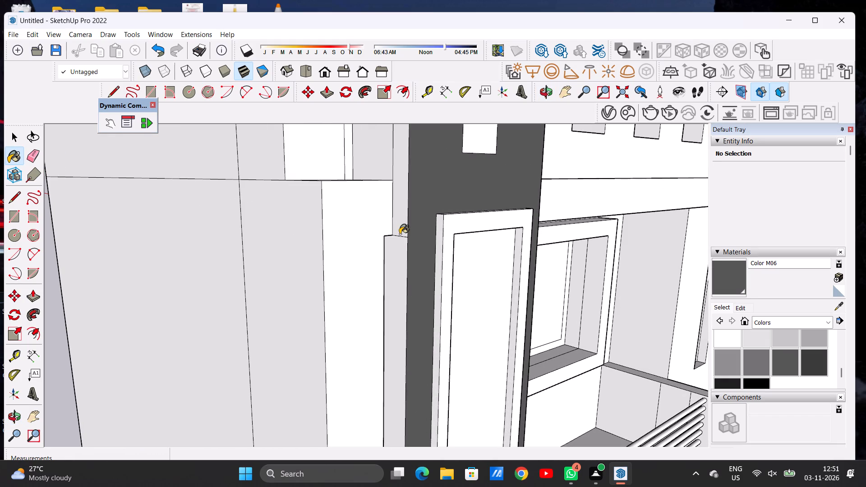
pyautogui.click(401, 225)
pyautogui.scroll(-17, 373, 273)
pyautogui.scroll(5, 374, 179)
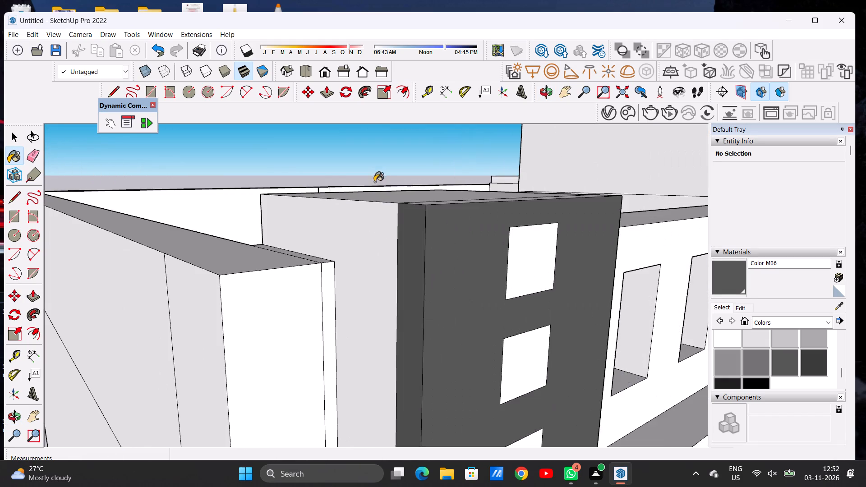
pyautogui.scroll(-6, 376, 206)
pyautogui.click(374, 227)
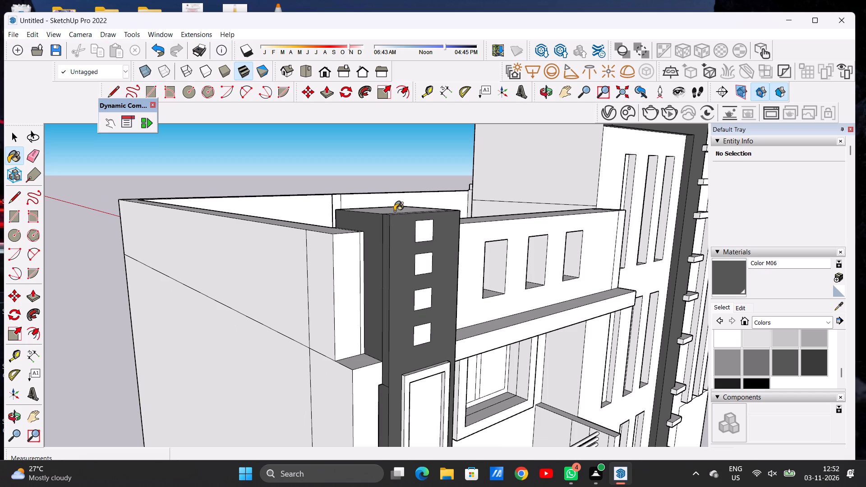
# Paint the tall panel's top faces and its remaining face behind the parapet with Color M06.
pyautogui.click(394, 211)
pyautogui.press('o')
pyautogui.moveTo(443, 224); pyautogui.dragTo(293, 242)
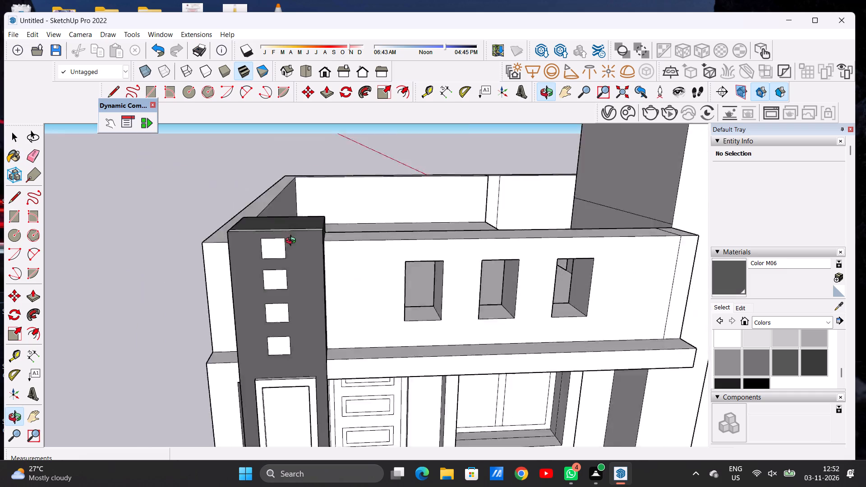
pyautogui.moveTo(293, 242); pyautogui.dragTo(200, 251)
pyautogui.moveTo(291, 233); pyautogui.dragTo(148, 290)
pyautogui.scroll(5, 226, 199)
pyautogui.scroll(-6, 238, 209)
pyautogui.click(723, 282)
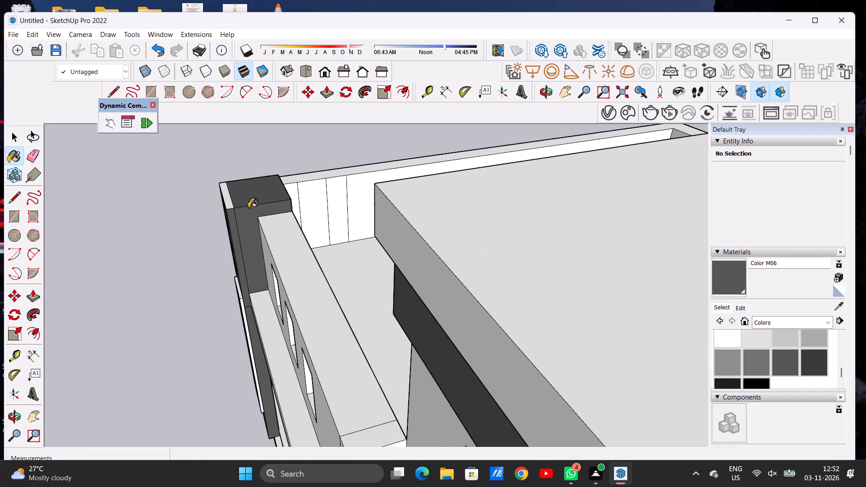
pyautogui.scroll(6, 247, 207)
pyautogui.click(219, 203)
pyautogui.scroll(1, 366, 211)
pyautogui.scroll(-1, 366, 211)
pyautogui.scroll(3, 366, 211)
pyautogui.scroll(-1, 366, 211)
pyautogui.scroll(2, 366, 211)
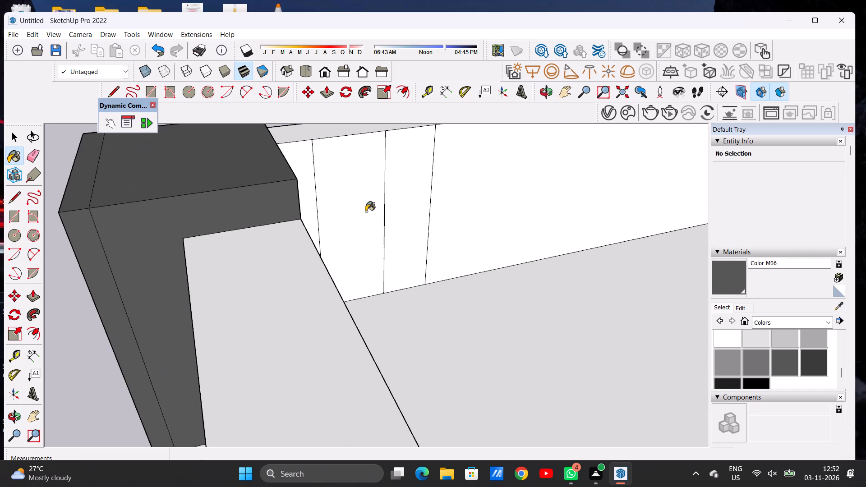
pyautogui.scroll(3, 366, 212)
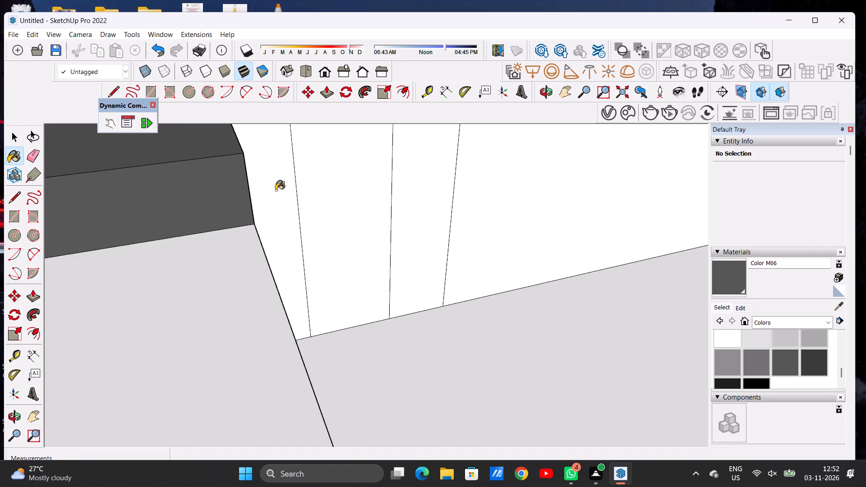
pyautogui.scroll(6, 282, 192)
pyautogui.click(83, 206)
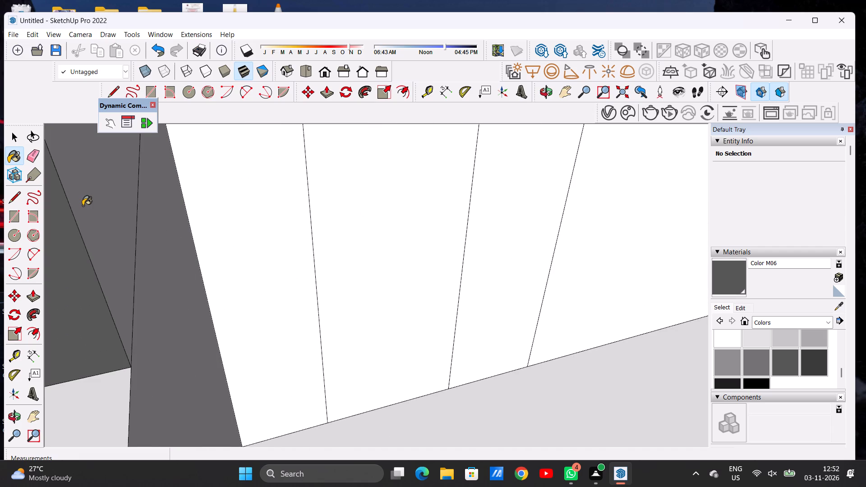
# Paint the underside of the tall panel above the balcony's front band with Color M06.
pyautogui.press('o')
pyautogui.moveTo(118, 261); pyautogui.dragTo(284, 235)
pyautogui.scroll(-4, 295, 244)
pyautogui.scroll(1, 295, 246)
pyautogui.scroll(-8, 295, 246)
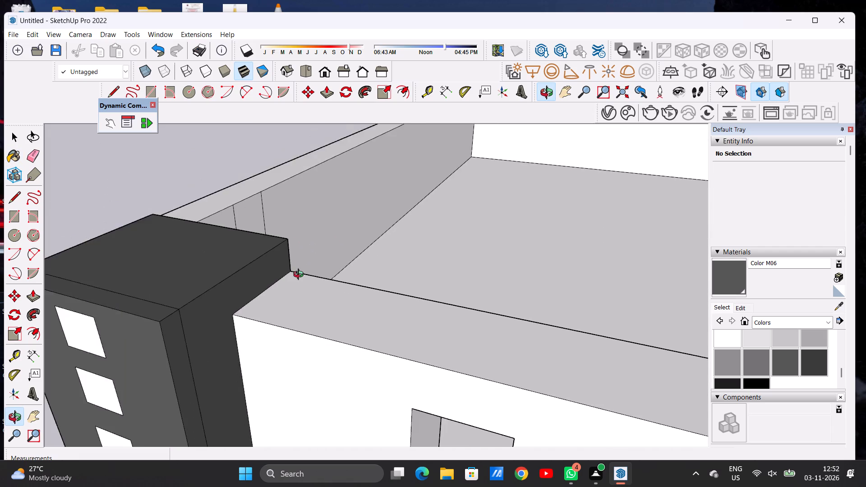
pyautogui.scroll(-14, 300, 276)
pyautogui.moveTo(317, 269); pyautogui.dragTo(430, 243)
pyautogui.moveTo(343, 292); pyautogui.dragTo(462, 264)
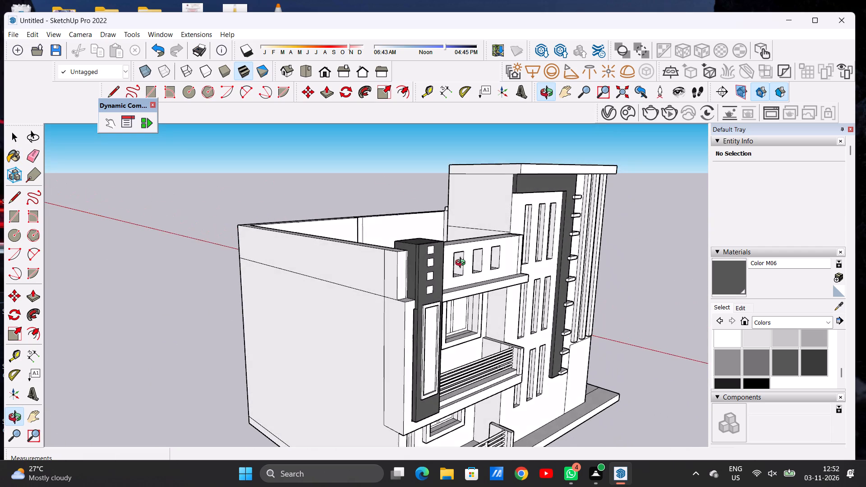
pyautogui.moveTo(462, 264); pyautogui.dragTo(296, 225)
pyautogui.scroll(6, 318, 411)
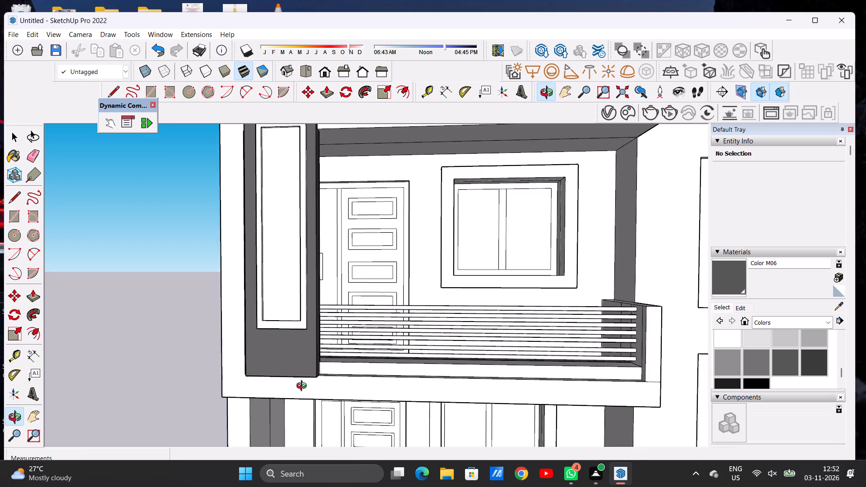
pyautogui.moveTo(304, 387); pyautogui.dragTo(330, 271)
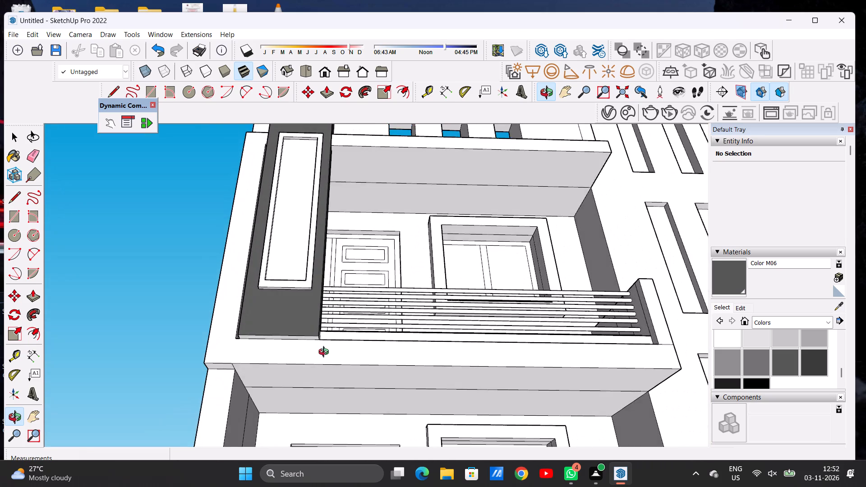
pyautogui.scroll(12, 320, 350)
pyautogui.click(720, 288)
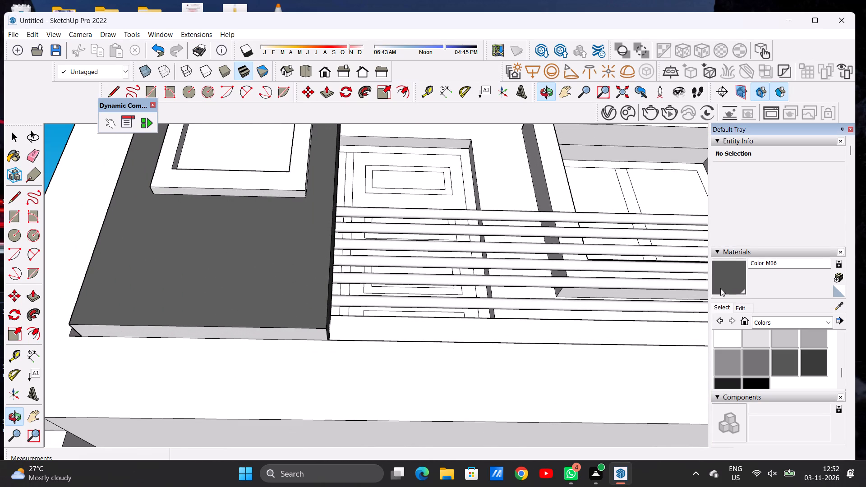
pyautogui.scroll(4, 247, 360)
pyautogui.click(294, 322)
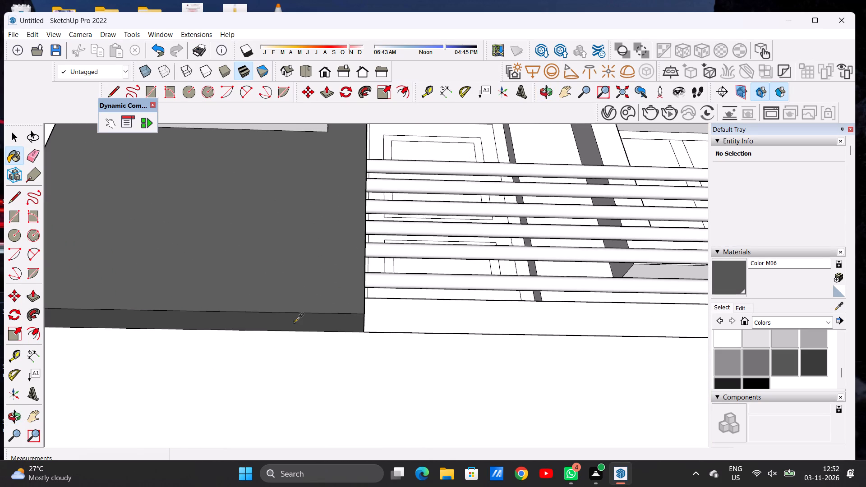
# Examine the tall panel's lower end and sides around the upper balcony for unpainted faces.
pyautogui.press('space')
pyautogui.write('O')
pyautogui.moveTo(307, 259); pyautogui.dragTo(313, 371)
pyautogui.scroll(-5, 367, 292)
pyautogui.scroll(1, 367, 292)
pyautogui.scroll(-4, 368, 291)
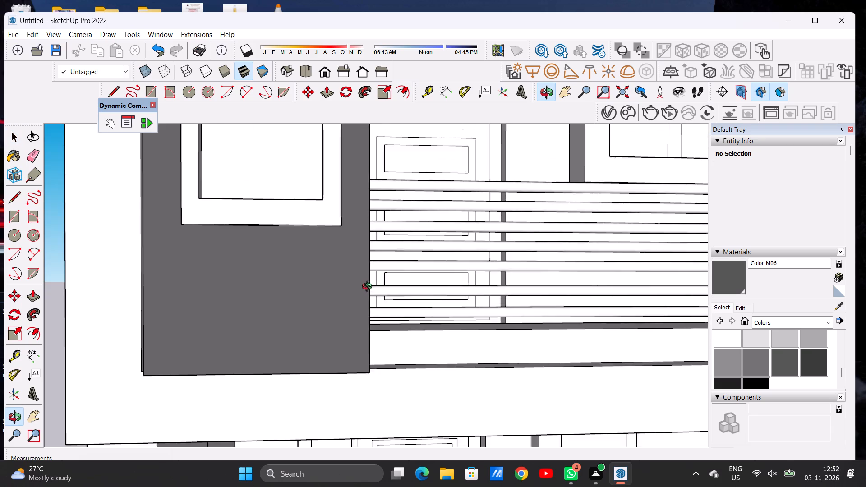
pyautogui.scroll(-5, 369, 288)
pyautogui.moveTo(299, 297); pyautogui.dragTo(410, 314)
pyautogui.moveTo(398, 321); pyautogui.dragTo(362, 321)
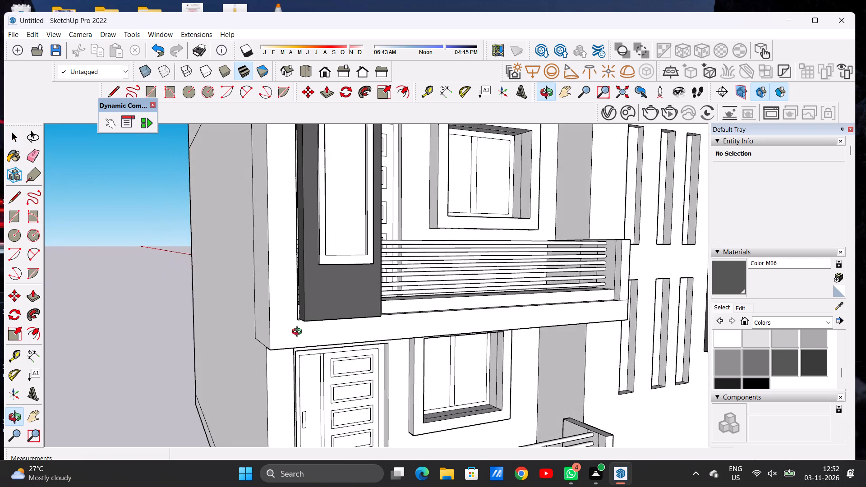
pyautogui.scroll(8, 297, 334)
pyautogui.scroll(-1, 306, 306)
pyautogui.scroll(4, 306, 306)
pyautogui.moveTo(341, 302); pyautogui.dragTo(243, 307)
pyautogui.scroll(-4, 302, 317)
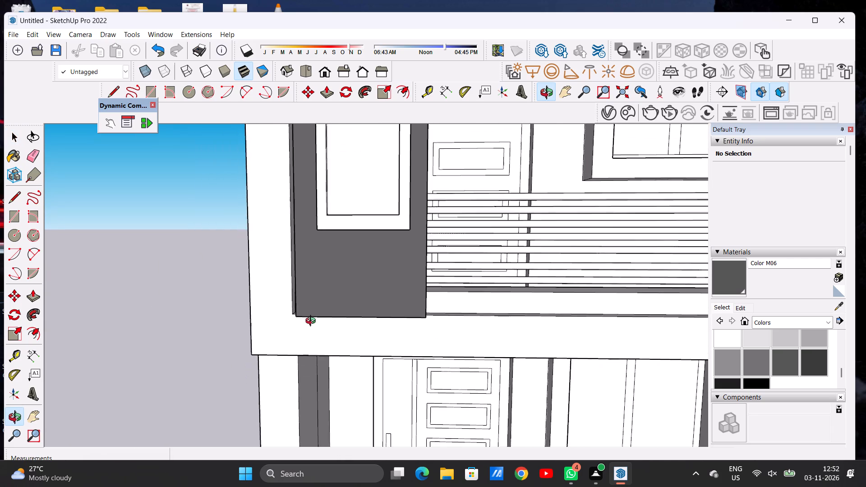
pyautogui.scroll(-20, 313, 322)
pyautogui.scroll(-6, 313, 322)
# Examine the whole house from the side elevation around to the front elevation.
pyautogui.moveTo(337, 323); pyautogui.dragTo(332, 326)
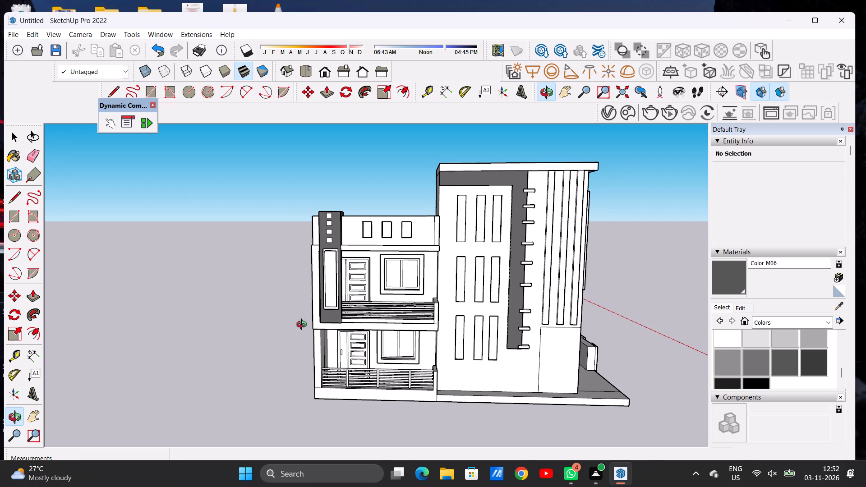
pyautogui.scroll(-6, 316, 311)
pyautogui.scroll(3, 494, 295)
pyautogui.moveTo(488, 295); pyautogui.dragTo(345, 298)
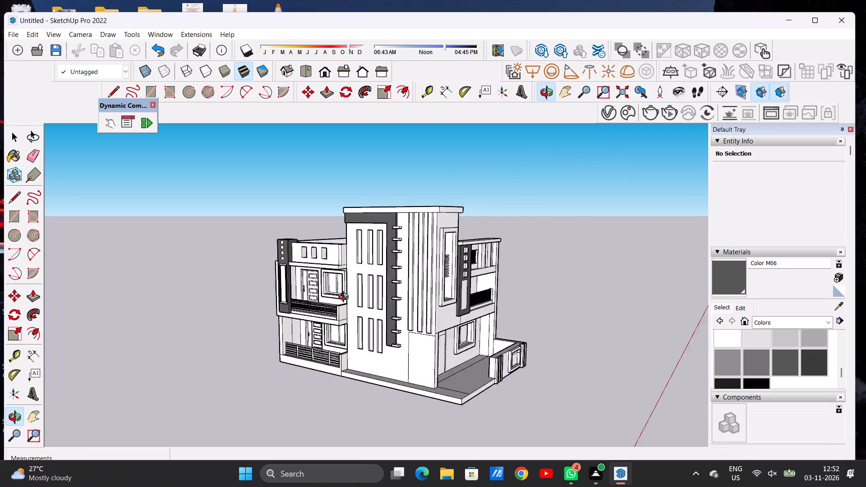
pyautogui.moveTo(345, 298); pyautogui.dragTo(295, 301)
pyautogui.moveTo(441, 294); pyautogui.dragTo(329, 285)
pyautogui.scroll(-2, 266, 290)
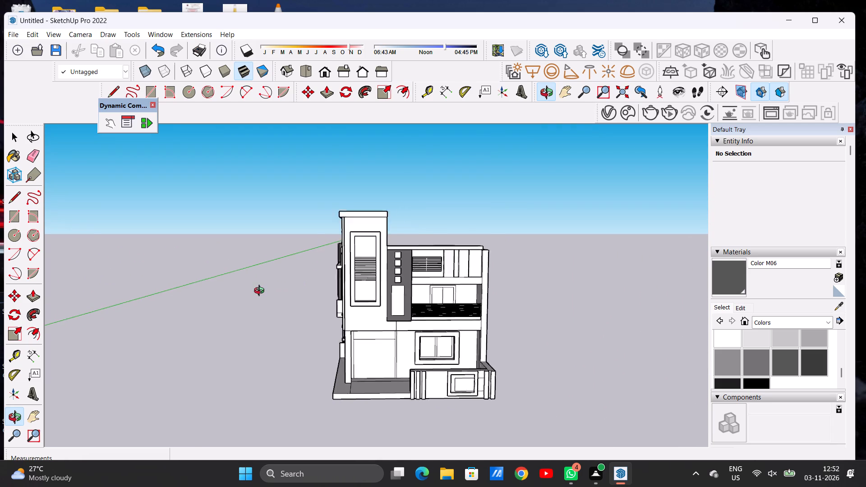
pyautogui.scroll(-1, 261, 292)
pyautogui.scroll(1, 355, 265)
pyautogui.scroll(-1, 355, 265)
pyautogui.scroll(9, 355, 265)
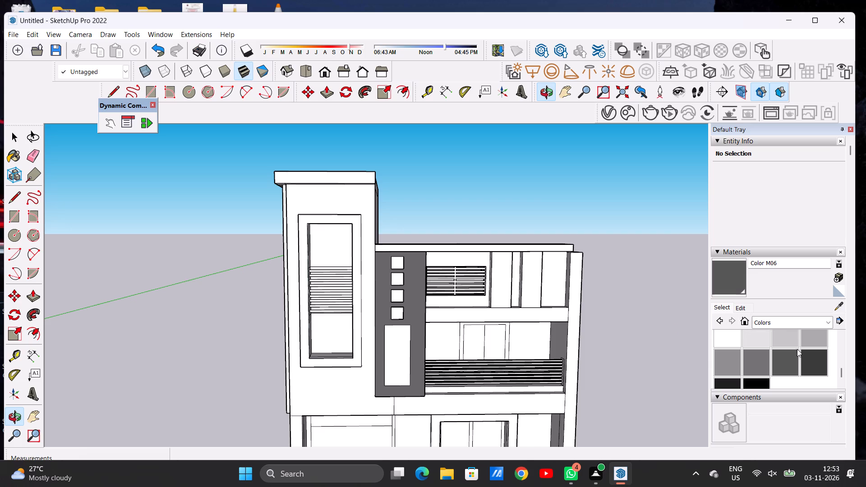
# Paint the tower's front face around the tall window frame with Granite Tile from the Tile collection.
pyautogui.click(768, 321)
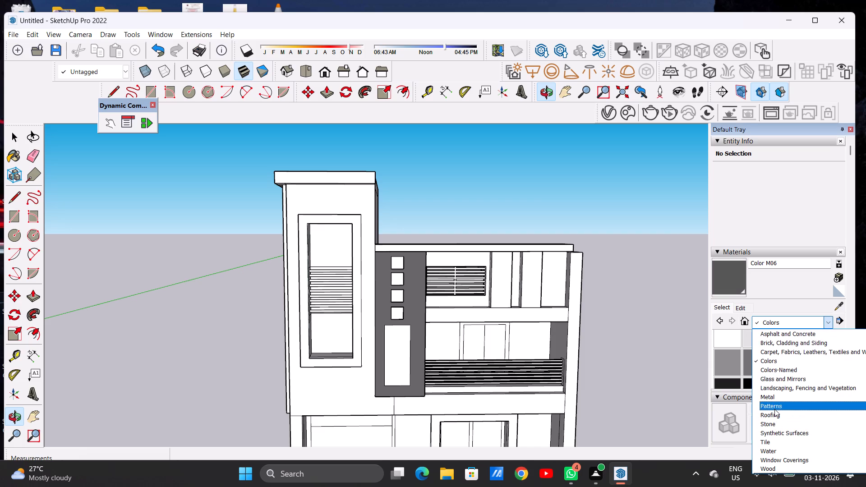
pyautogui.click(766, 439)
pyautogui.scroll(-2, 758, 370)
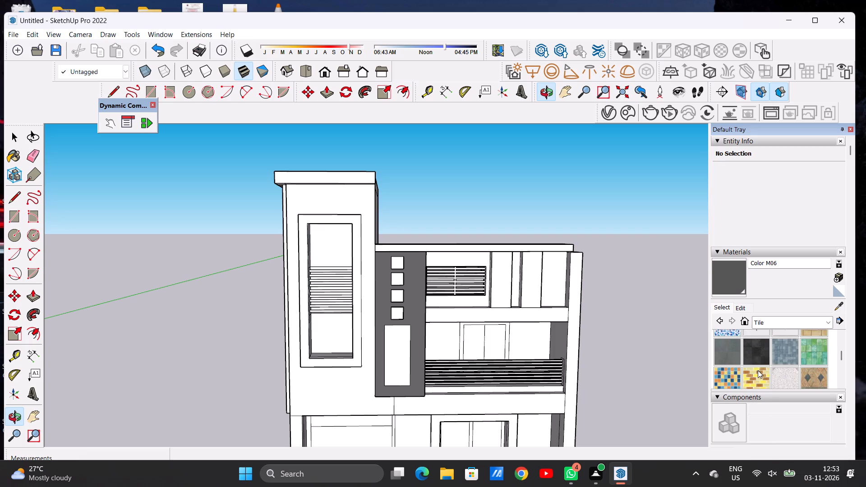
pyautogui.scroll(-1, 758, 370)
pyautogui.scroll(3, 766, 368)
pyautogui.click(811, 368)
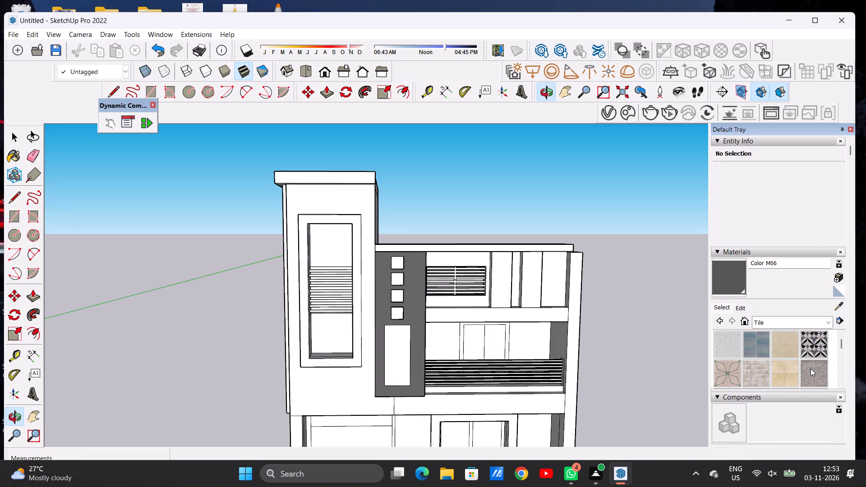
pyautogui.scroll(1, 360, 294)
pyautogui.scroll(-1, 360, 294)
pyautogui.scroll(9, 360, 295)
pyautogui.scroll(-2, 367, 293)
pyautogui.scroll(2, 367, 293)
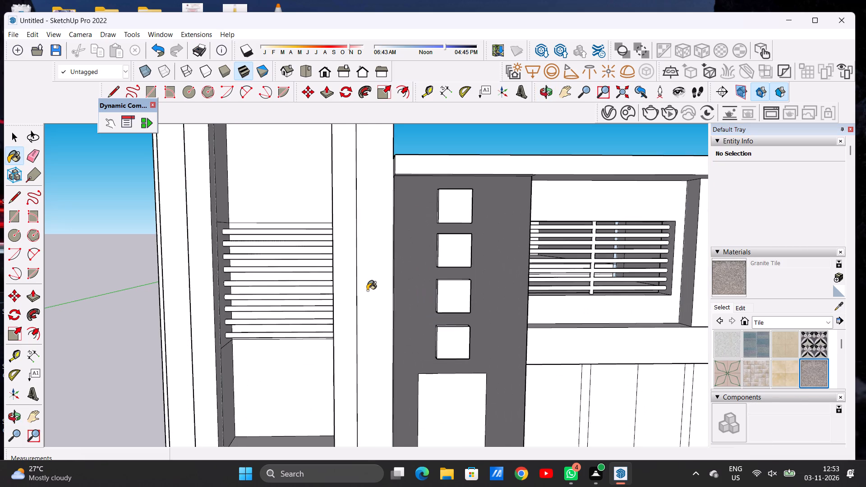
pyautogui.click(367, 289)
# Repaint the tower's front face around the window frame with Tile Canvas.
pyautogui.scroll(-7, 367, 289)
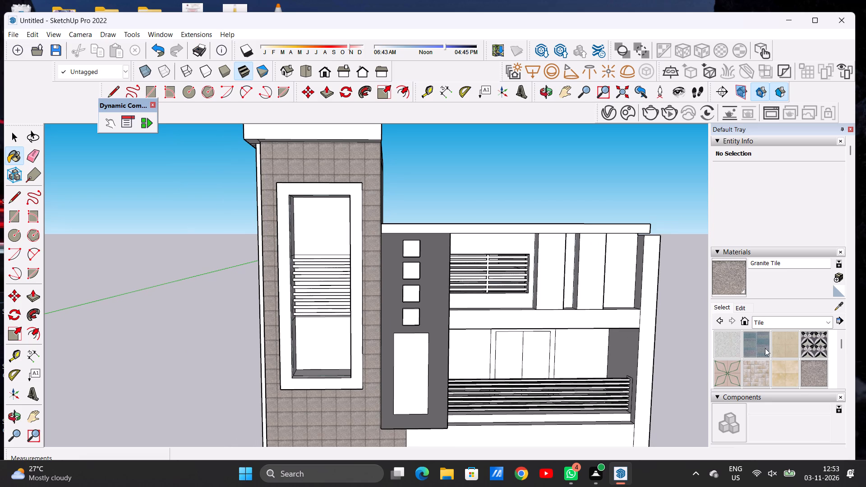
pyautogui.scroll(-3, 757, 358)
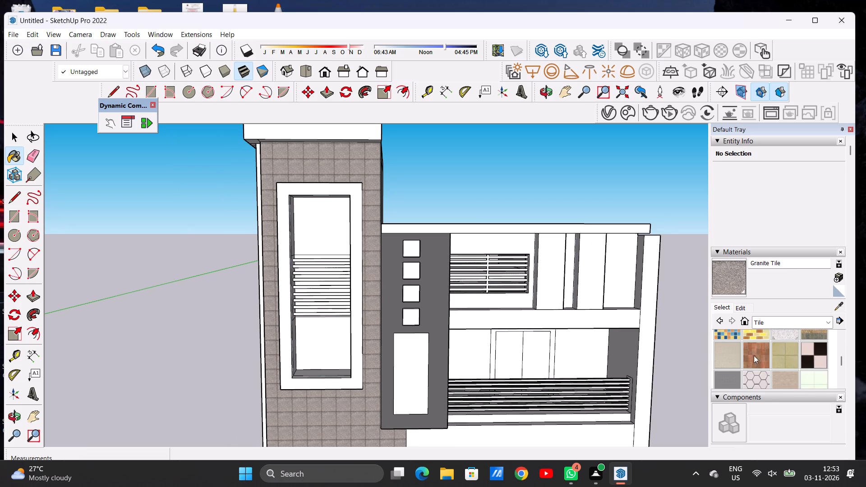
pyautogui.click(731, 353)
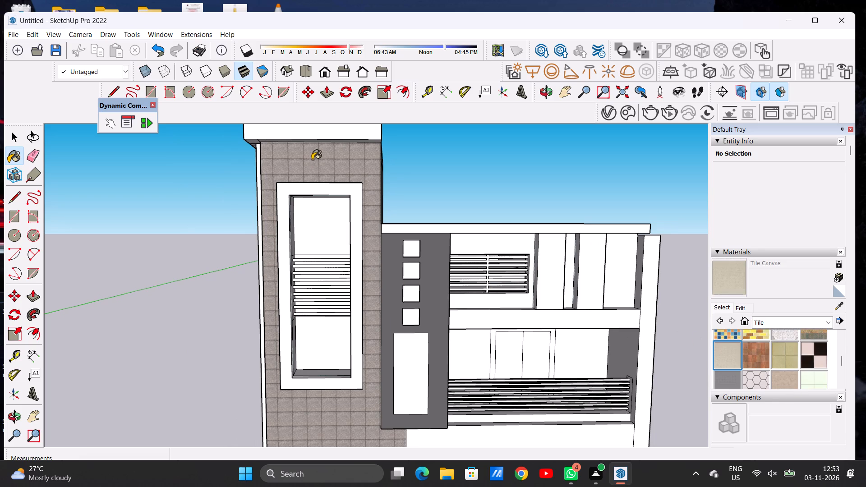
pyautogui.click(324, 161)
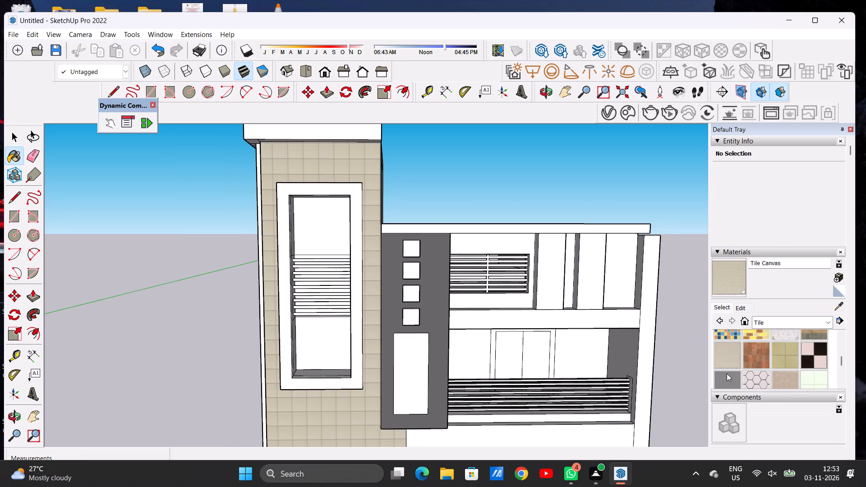
# Repaint the tower's front face with Tile Travertine 2 inch and check its texture up close.
pyautogui.scroll(-2, 727, 371)
pyautogui.click(722, 332)
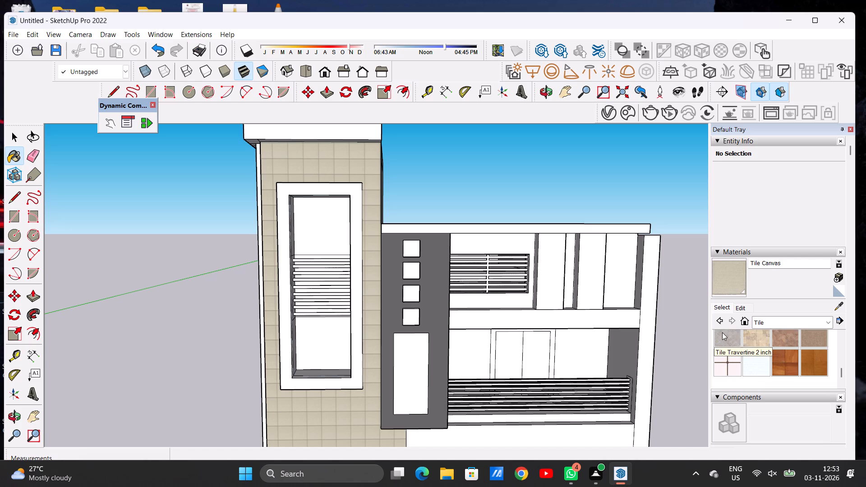
pyautogui.click(320, 148)
pyautogui.scroll(9, 354, 170)
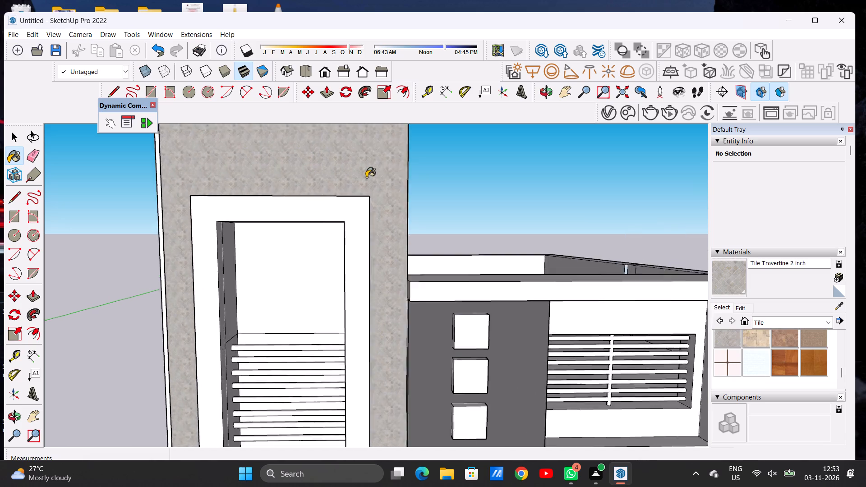
pyautogui.scroll(9, 366, 177)
pyautogui.scroll(-20, 373, 192)
pyautogui.scroll(-4, 373, 192)
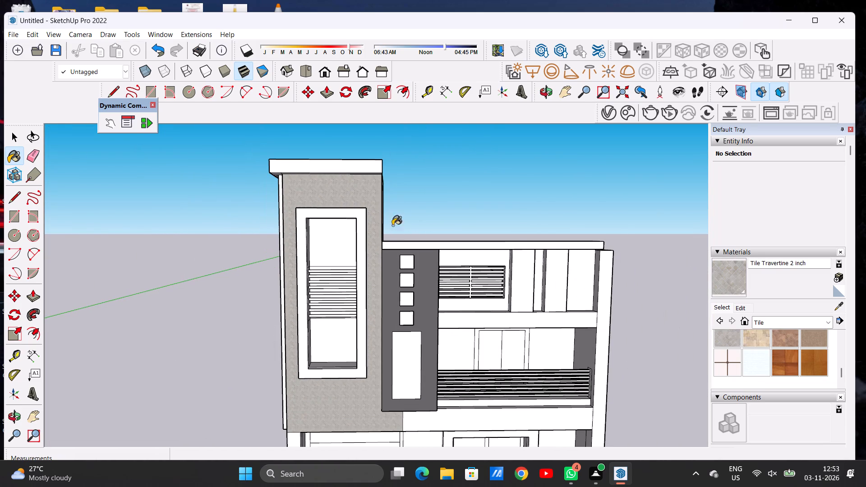
# Lighten the Tile Travertine 2 inch material to a pale beige and check it on the tower's front face.
pyautogui.click(741, 309)
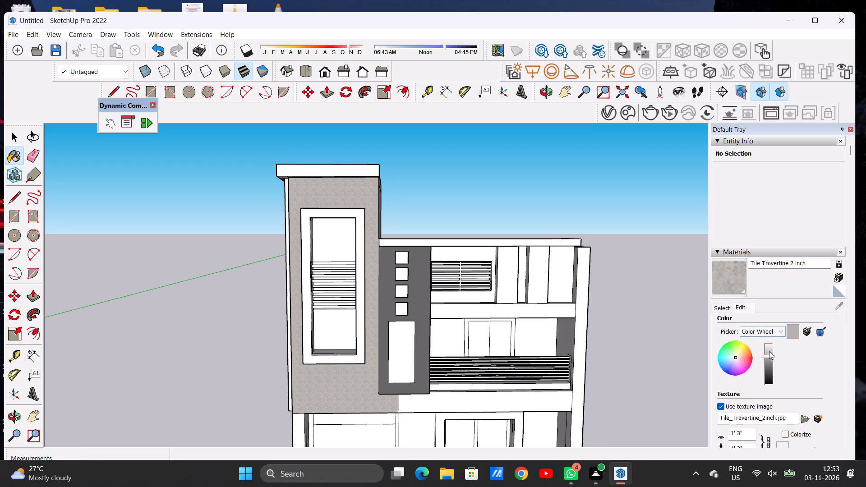
pyautogui.click(767, 350)
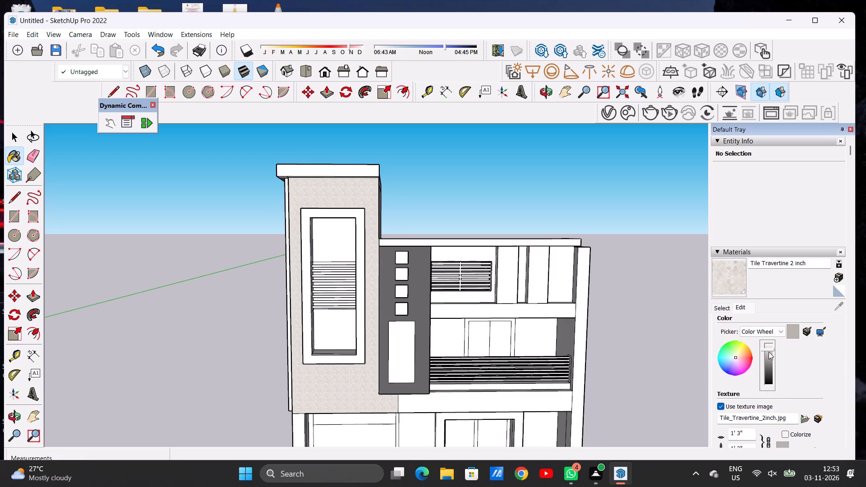
pyautogui.click(767, 350)
pyautogui.scroll(12, 362, 209)
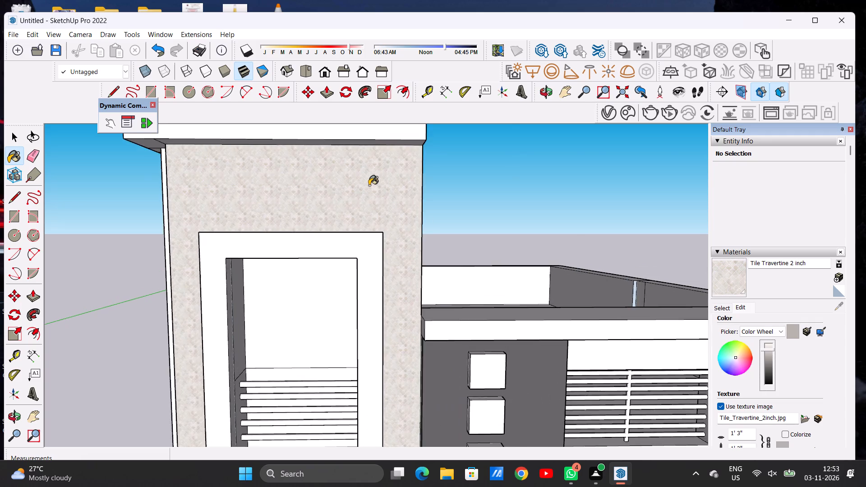
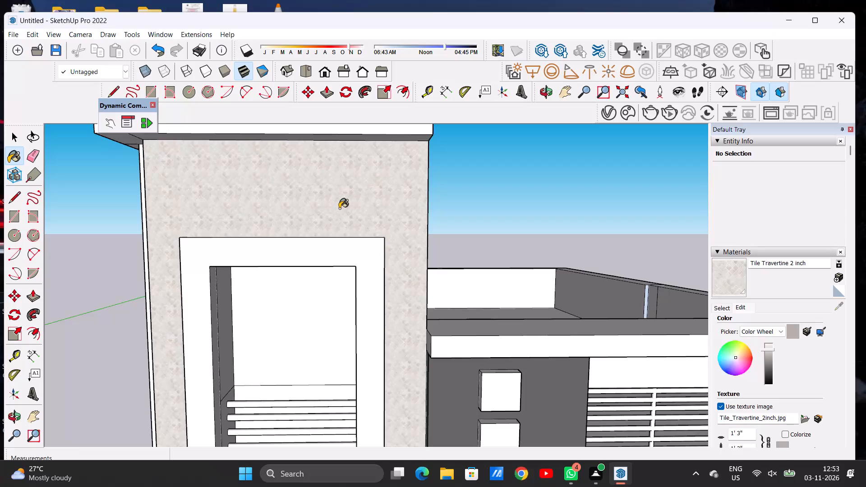
# Examine the Tile Travertine 2 inch finish on the tower's front face up close and against the whole front elevation.
pyautogui.scroll(-10, 340, 208)
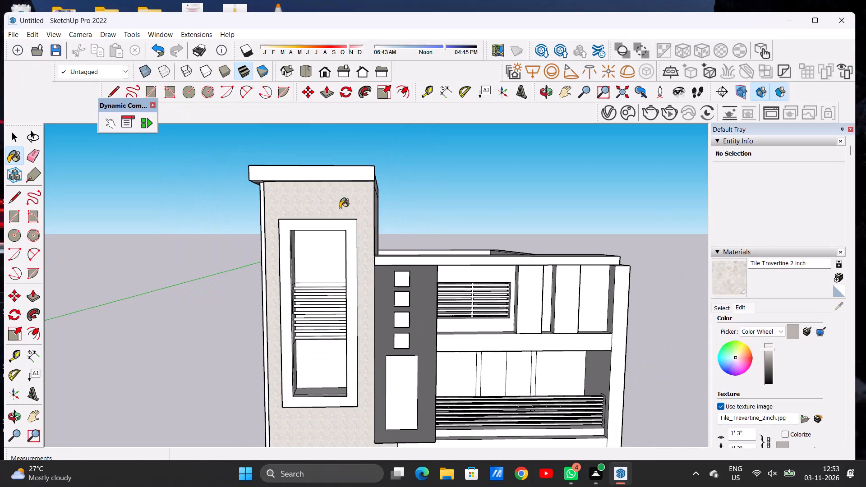
pyautogui.scroll(-5, 340, 209)
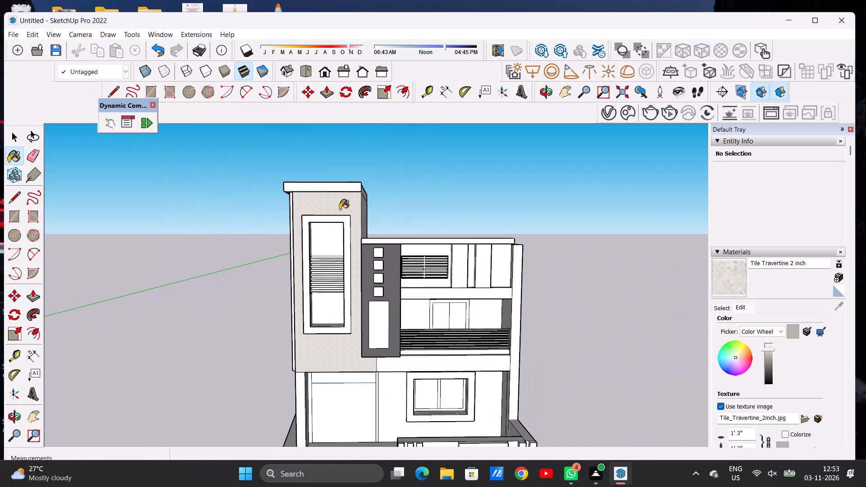
pyautogui.scroll(19, 340, 209)
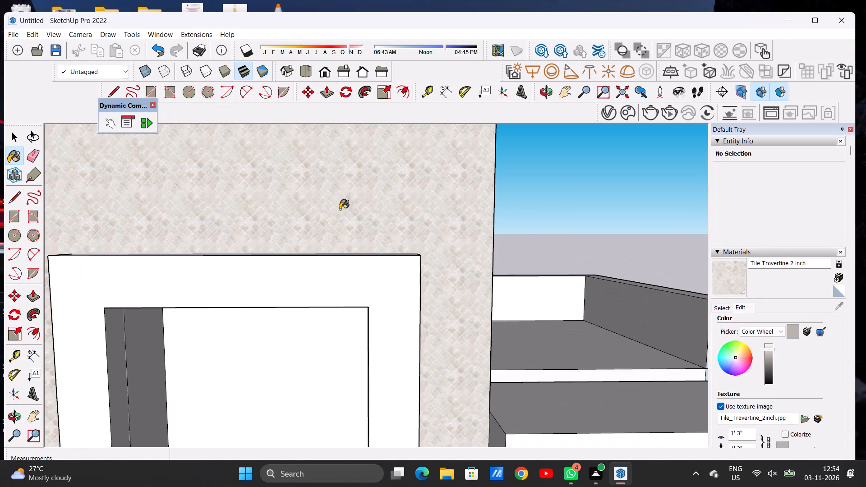
pyautogui.scroll(-9, 350, 240)
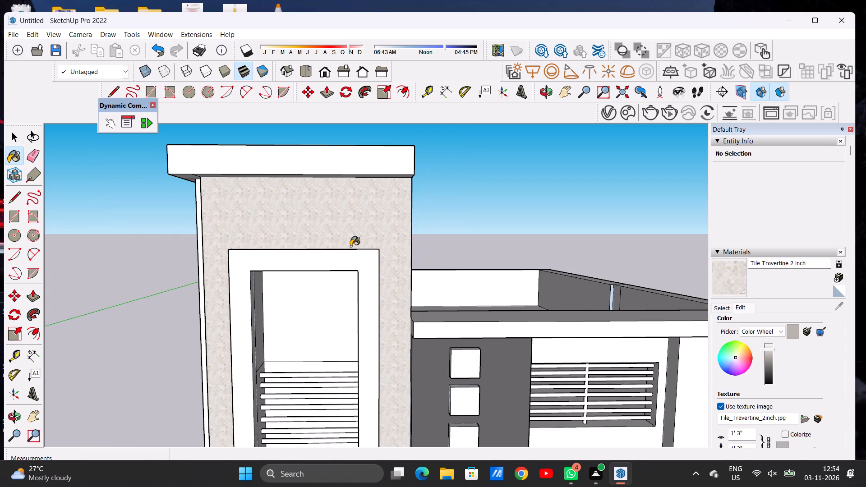
pyautogui.scroll(-11, 404, 216)
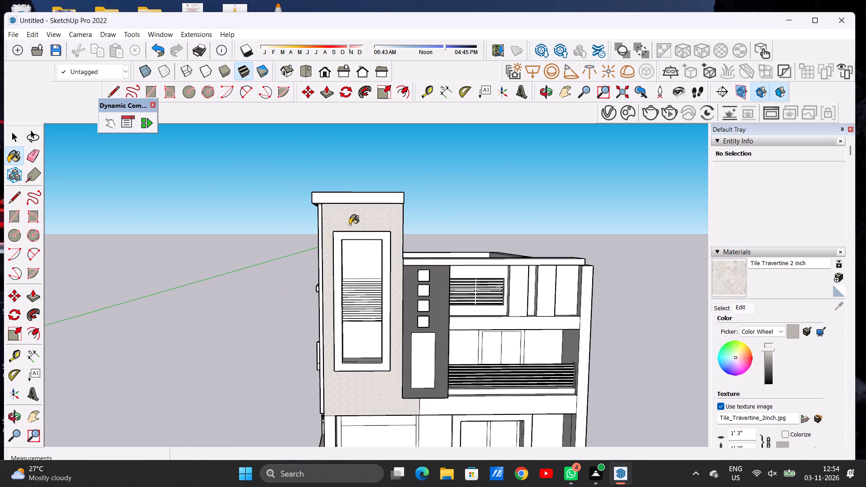
pyautogui.scroll(-3, 332, 229)
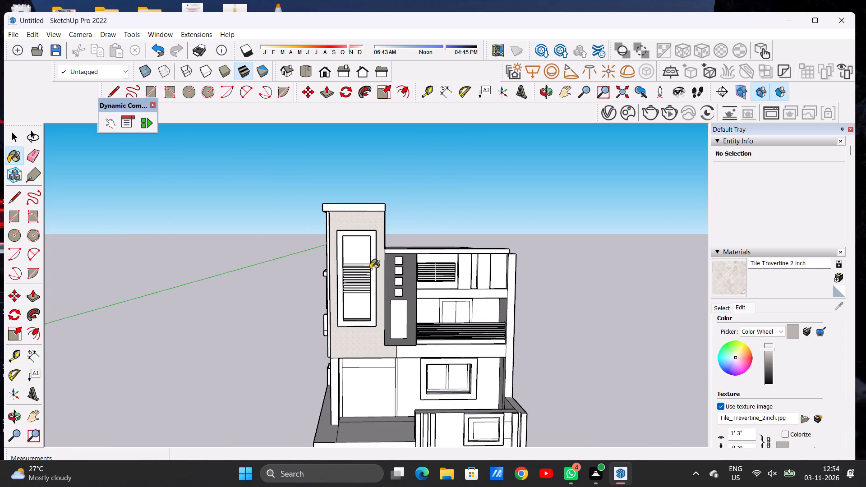
pyautogui.scroll(3, 431, 344)
pyautogui.scroll(-1, 425, 349)
pyautogui.scroll(4, 420, 352)
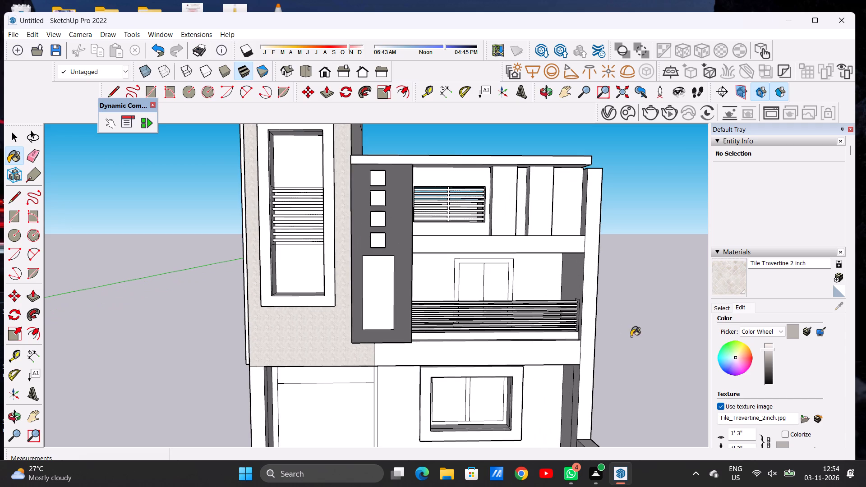
# Darken the Tile Travertine 2 inch material slightly by adjusting its brightness.
pyautogui.click(769, 352)
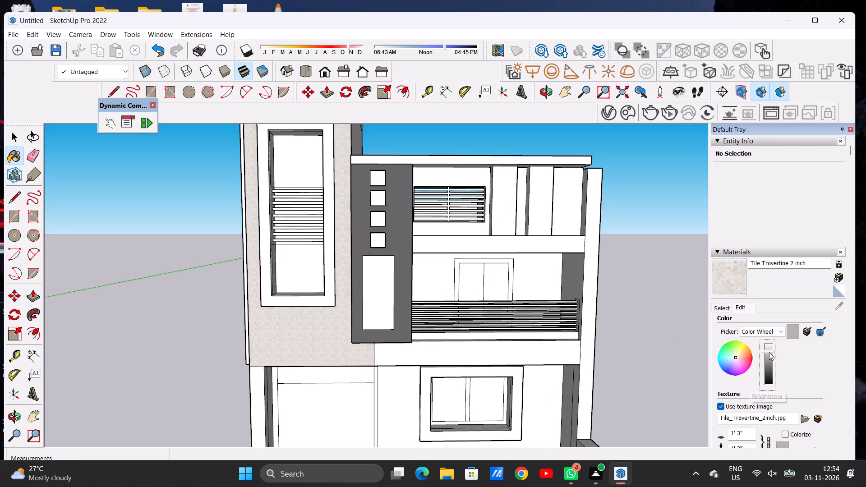
pyautogui.scroll(-7, 482, 327)
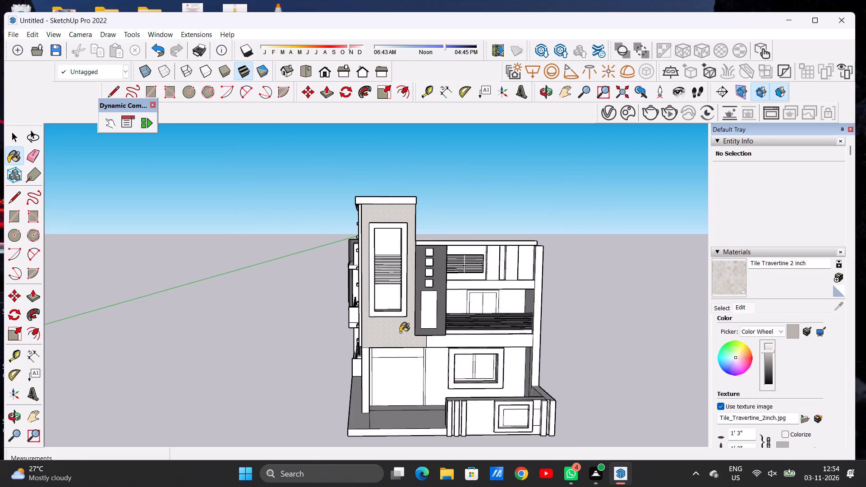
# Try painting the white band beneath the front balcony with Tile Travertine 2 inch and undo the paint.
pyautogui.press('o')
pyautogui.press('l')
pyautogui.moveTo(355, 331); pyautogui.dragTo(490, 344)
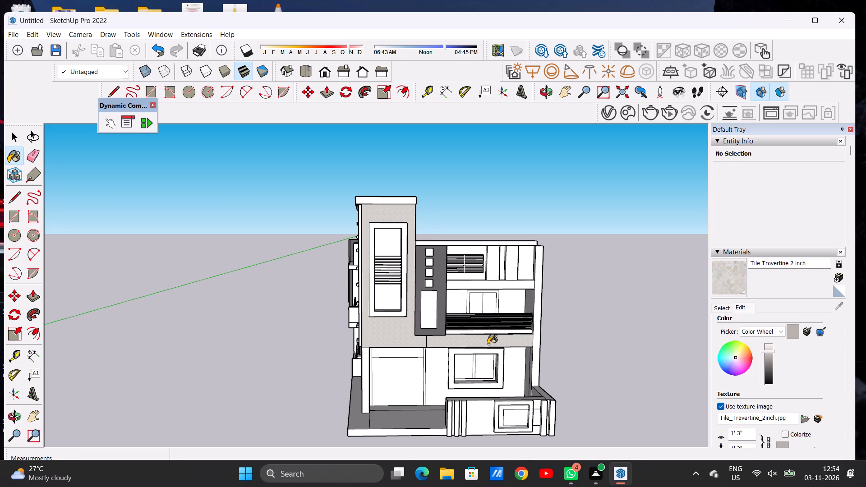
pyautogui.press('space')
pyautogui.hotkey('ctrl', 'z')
# Paint the tower's side wall around the three rows of vertical fins with Tile Travertine 2 inch.
pyautogui.press('o')
pyautogui.moveTo(334, 302); pyautogui.dragTo(442, 320)
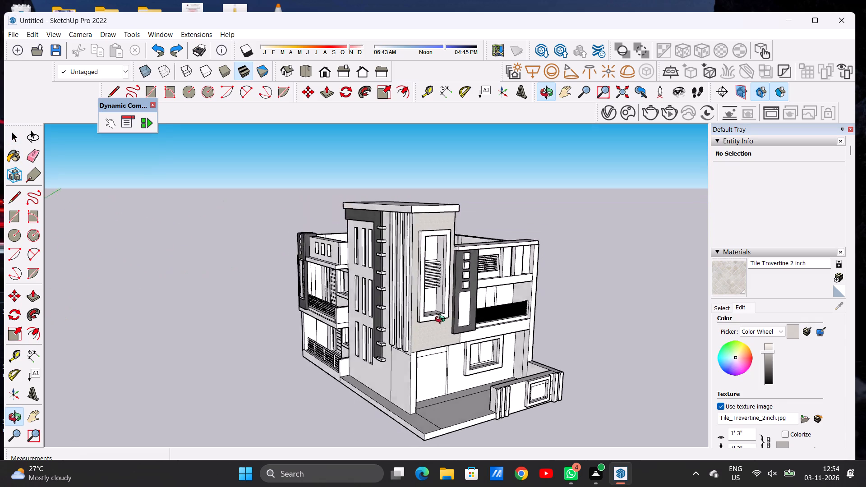
pyautogui.moveTo(442, 320); pyautogui.dragTo(534, 316)
pyautogui.scroll(4, 374, 359)
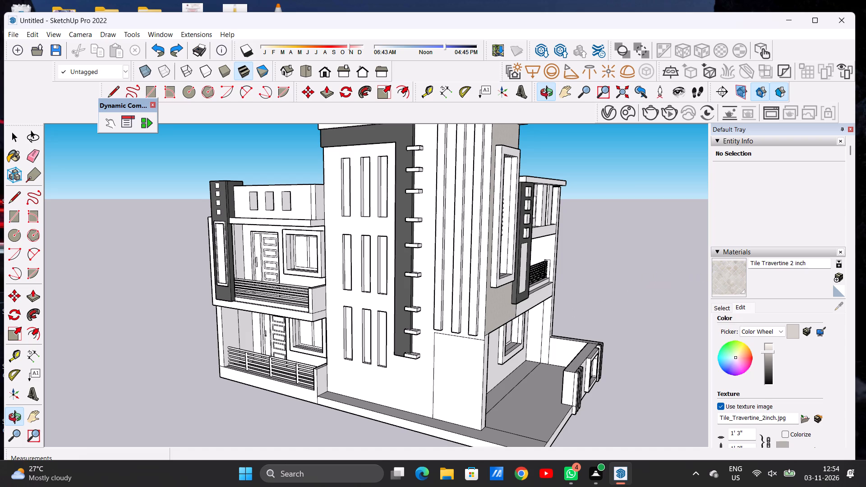
pyautogui.click(727, 280)
pyautogui.click(402, 384)
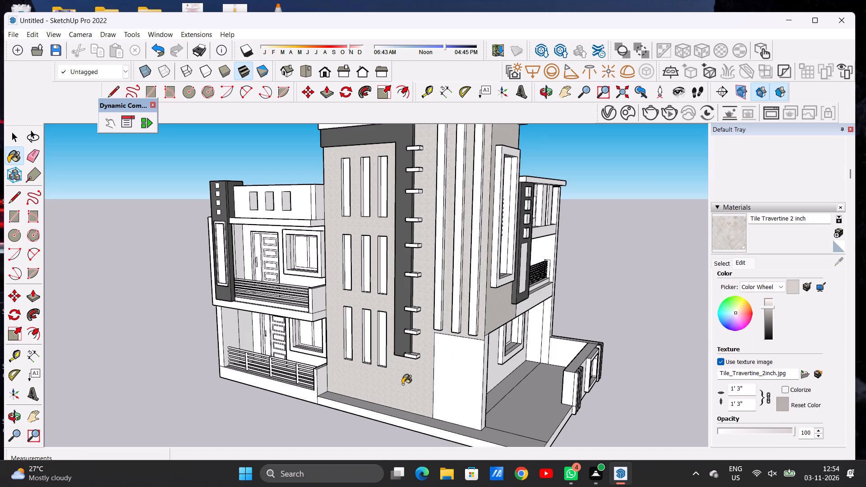
# Examine the travertine finish on the tower's side wall up close and from a distance.
pyautogui.scroll(-5, 410, 381)
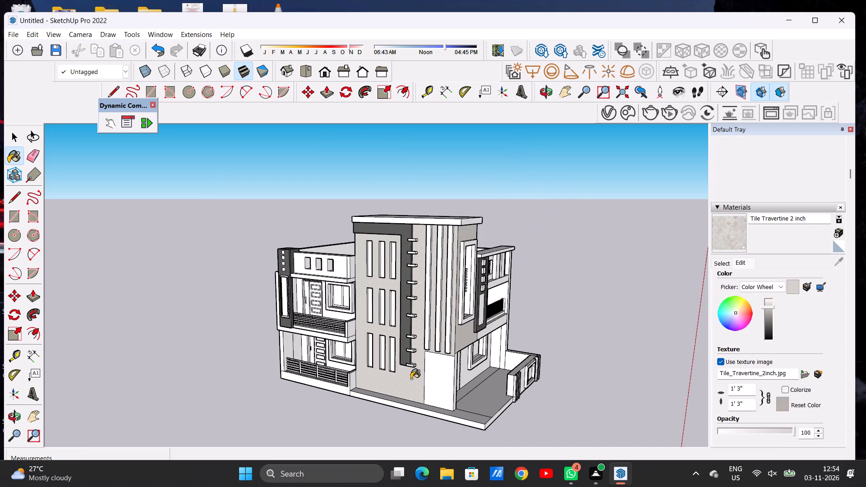
pyautogui.scroll(5, 411, 379)
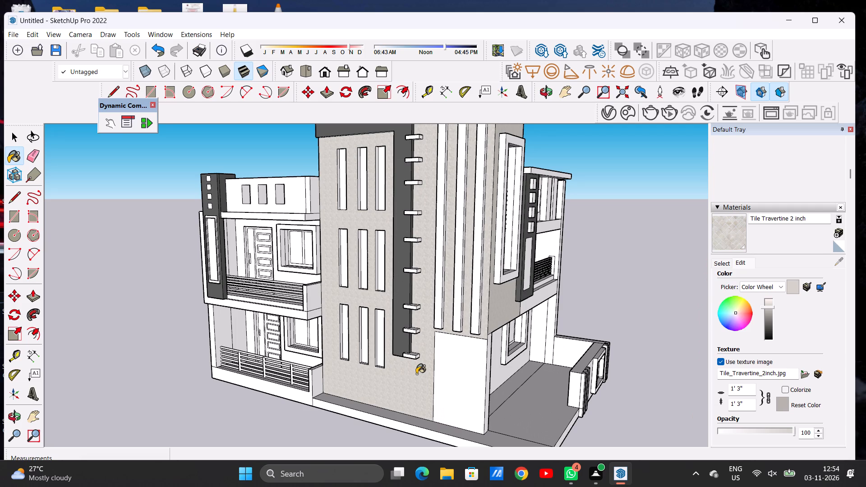
pyautogui.scroll(-3, 450, 346)
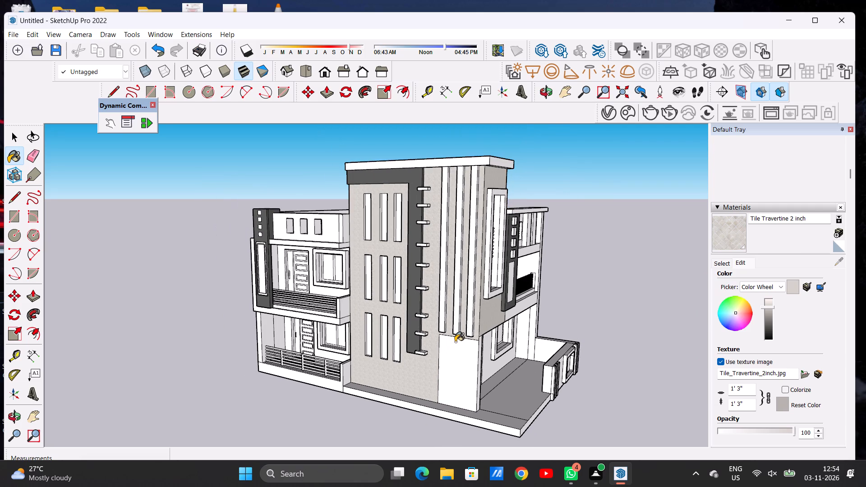
pyautogui.scroll(5, 437, 347)
pyautogui.scroll(-1, 439, 339)
pyautogui.scroll(4, 439, 339)
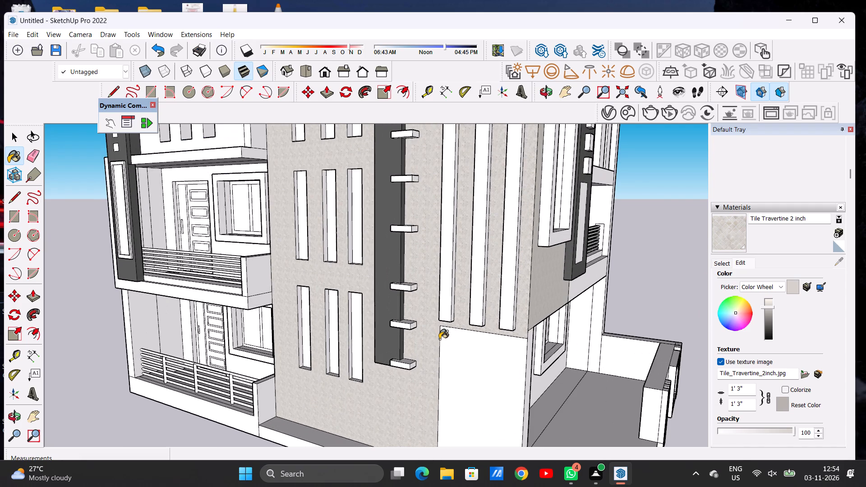
pyautogui.scroll(-12, 443, 314)
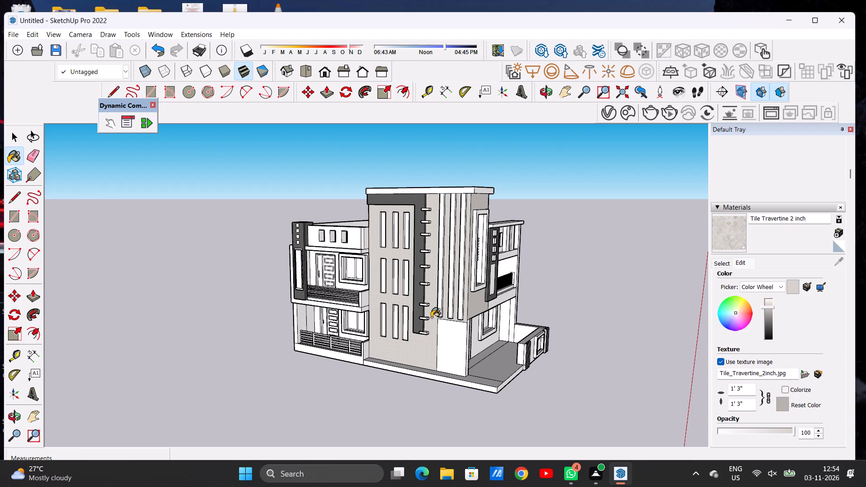
pyautogui.scroll(4, 432, 297)
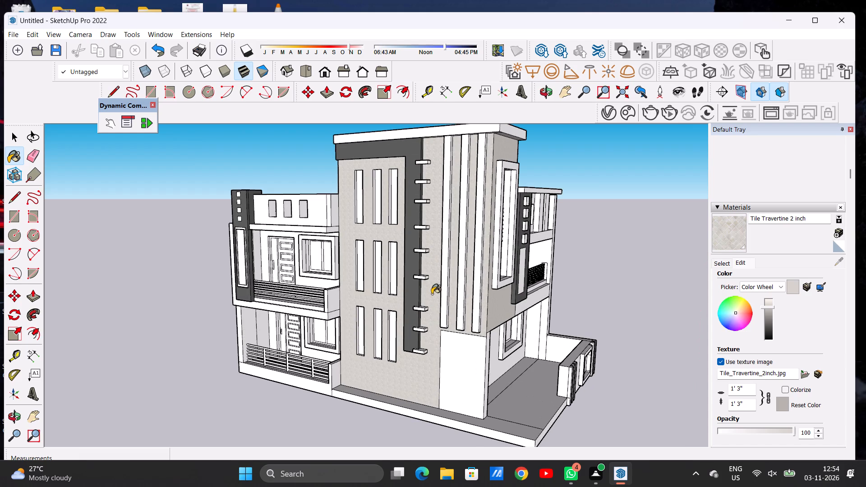
pyautogui.scroll(-5, 415, 292)
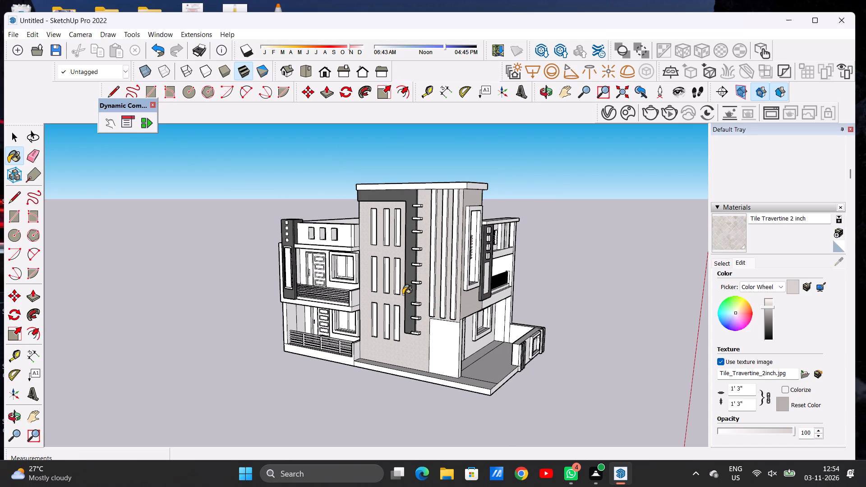
# Paint the front faces of the two vertical panels beside the top-floor louvred window with Tile Travertine 2 inch.
pyautogui.press('space')
pyautogui.write('O')
pyautogui.moveTo(411, 312); pyautogui.dragTo(406, 312)
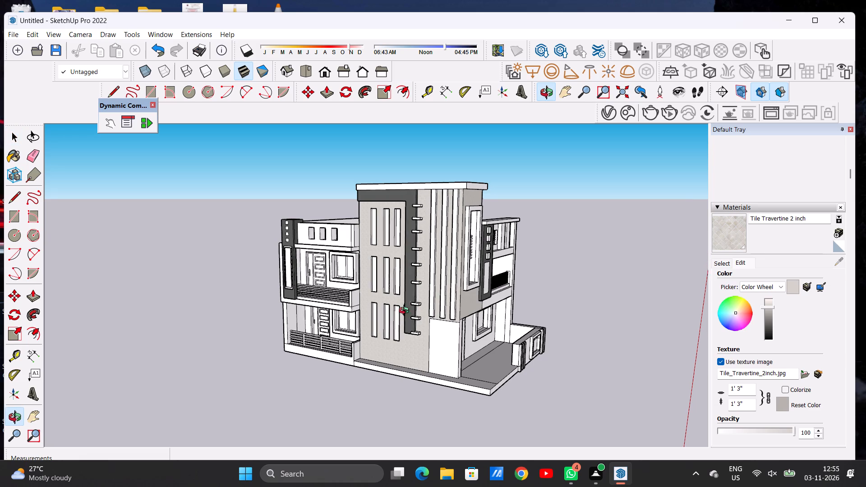
pyautogui.moveTo(406, 312); pyautogui.dragTo(188, 310)
pyautogui.scroll(-6, 366, 314)
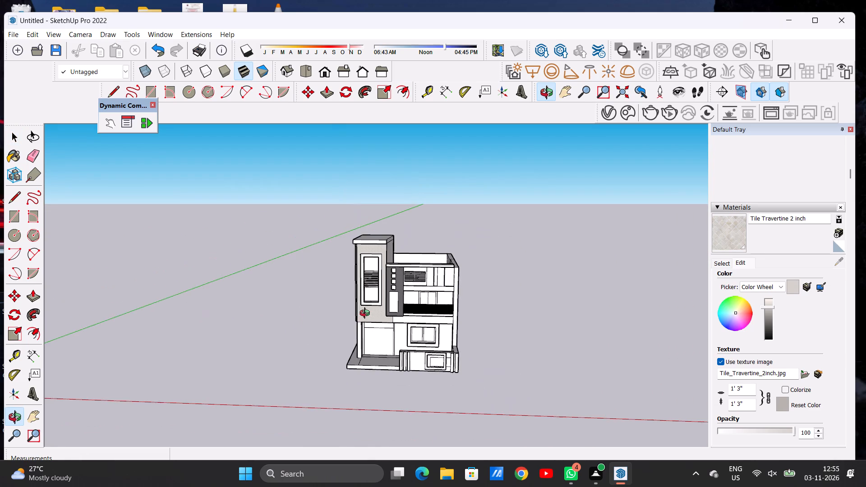
pyautogui.scroll(5, 372, 309)
pyautogui.scroll(-4, 343, 307)
pyautogui.scroll(6, 442, 270)
pyautogui.scroll(-1, 449, 280)
pyautogui.scroll(1, 449, 280)
pyautogui.scroll(-1, 449, 280)
pyautogui.scroll(6, 449, 280)
pyautogui.scroll(-1, 461, 273)
pyautogui.scroll(2, 461, 273)
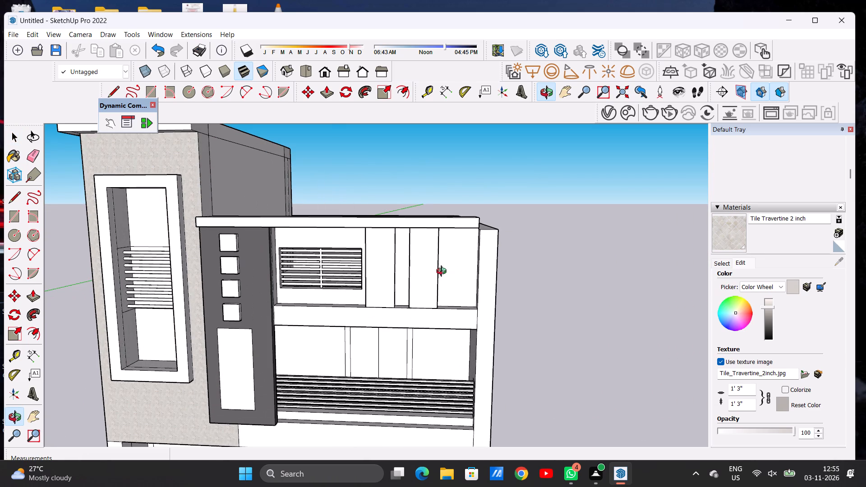
pyautogui.click(736, 231)
pyautogui.scroll(4, 373, 246)
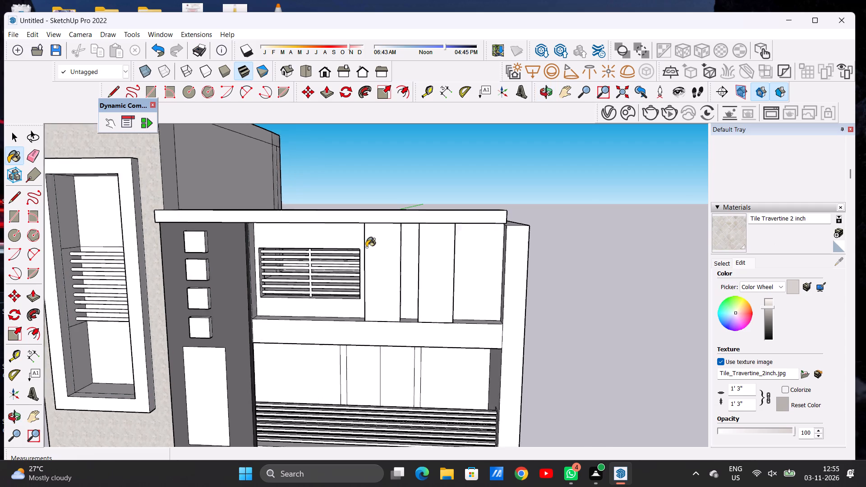
pyautogui.scroll(2, 366, 247)
pyautogui.click(382, 246)
pyautogui.click(465, 245)
# Paint the side faces of both top-floor vertical panels that face away from the louvred window with Tile Travertine 2 inch.
pyautogui.scroll(-3, 400, 263)
pyautogui.scroll(1, 397, 266)
pyautogui.scroll(-3, 397, 266)
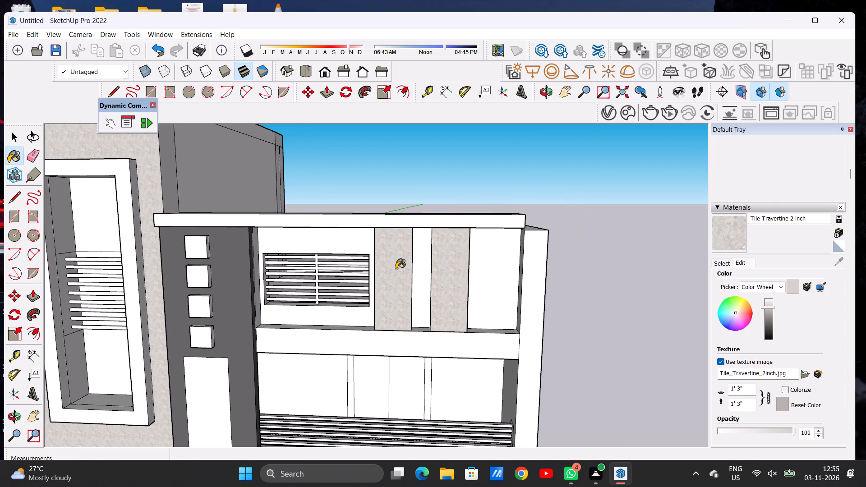
pyautogui.press('o')
pyautogui.moveTo(446, 266); pyautogui.dragTo(318, 291)
pyautogui.scroll(6, 322, 280)
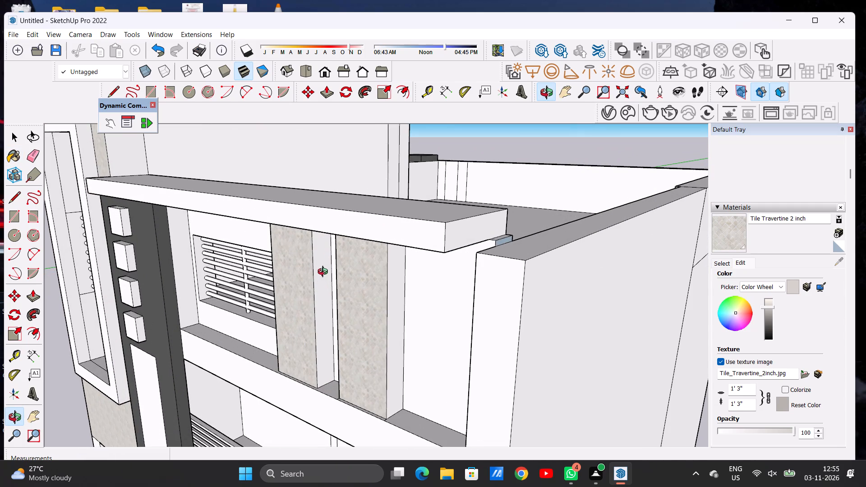
pyautogui.click(734, 232)
pyautogui.click(396, 297)
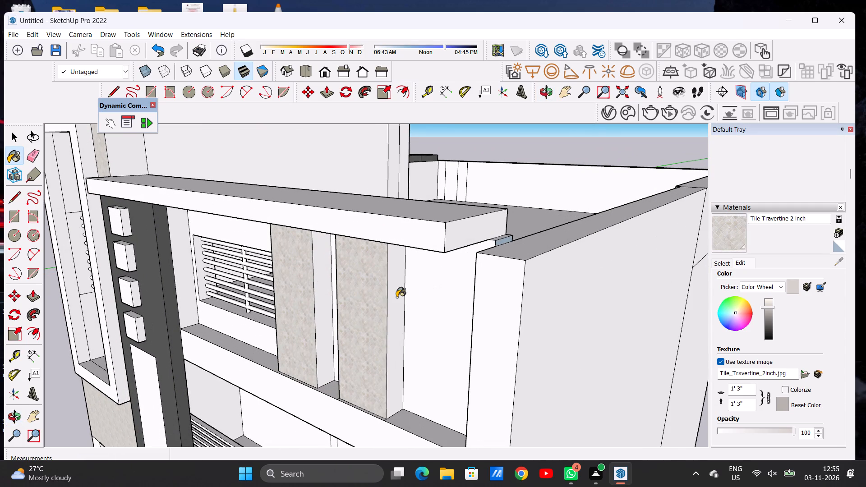
pyautogui.click(324, 282)
# Paint the opposite side faces of both vertical panels, facing the louvred window, with Tile Travertine 2 inch.
pyautogui.write('LO')
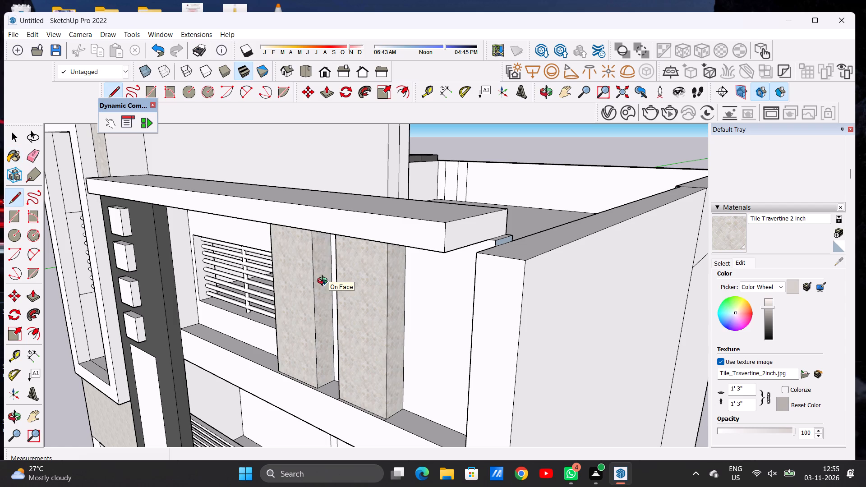
pyautogui.moveTo(314, 291); pyautogui.dragTo(498, 288)
pyautogui.scroll(-7, 446, 283)
pyautogui.moveTo(477, 292); pyautogui.dragTo(535, 292)
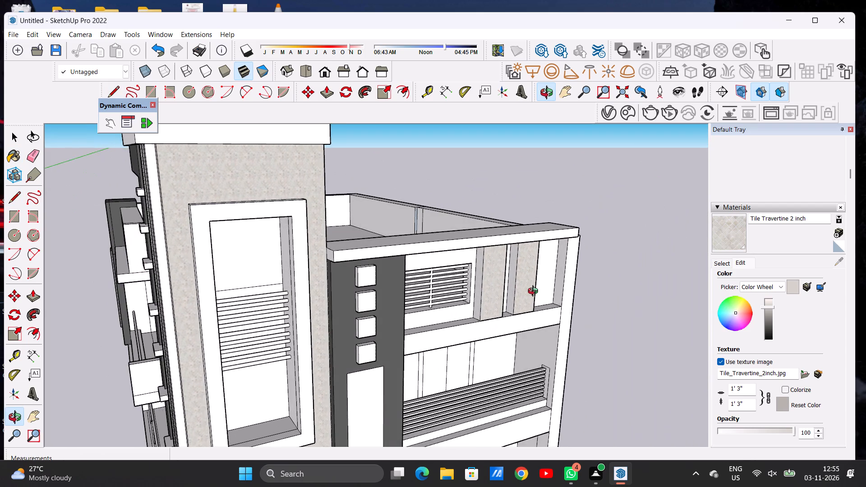
pyautogui.scroll(9, 523, 290)
pyautogui.click(732, 238)
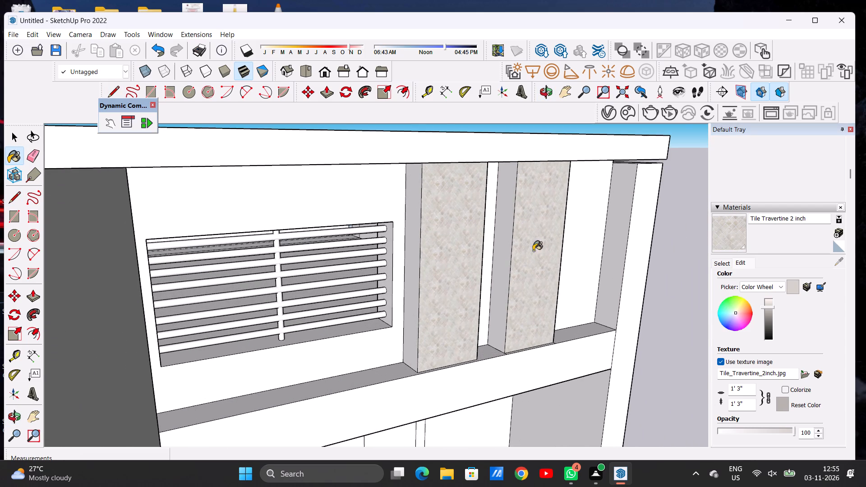
pyautogui.scroll(5, 514, 255)
pyautogui.click(495, 259)
pyautogui.click(341, 266)
# Examine the painted vertical panels together with the tower finish across the front elevation.
pyautogui.scroll(-3, 379, 279)
pyautogui.scroll(1, 382, 285)
pyautogui.scroll(-6, 382, 286)
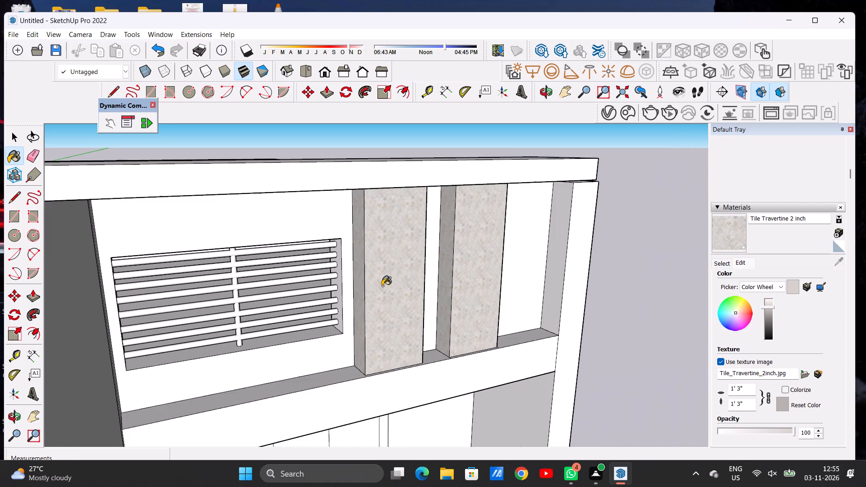
pyautogui.scroll(-1, 383, 287)
pyautogui.scroll(1, 385, 287)
pyautogui.scroll(-2, 387, 287)
pyautogui.press('o')
pyautogui.moveTo(441, 277); pyautogui.dragTo(382, 269)
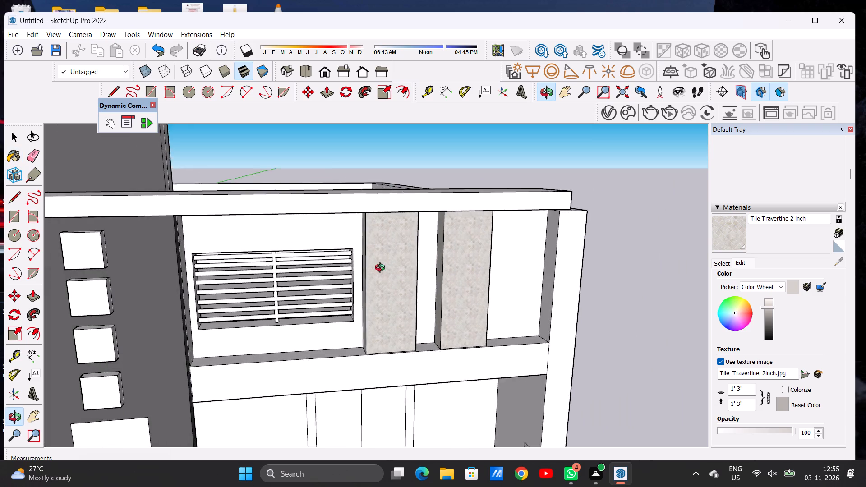
pyautogui.moveTo(382, 269); pyautogui.dragTo(364, 253)
pyautogui.scroll(-9, 449, 267)
pyautogui.moveTo(465, 280); pyautogui.dragTo(440, 278)
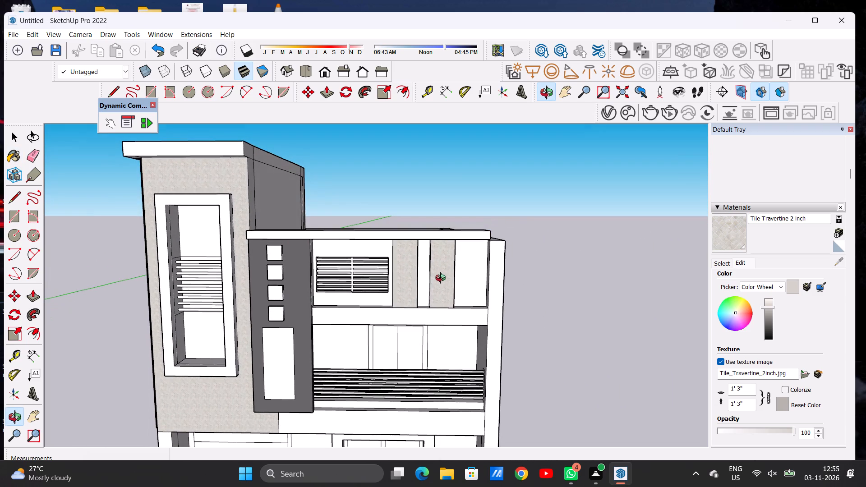
pyautogui.scroll(-1, 528, 294)
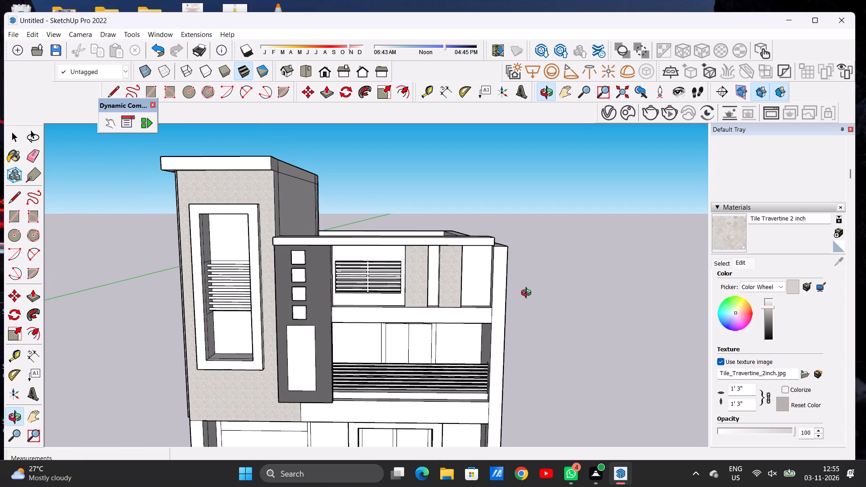
# Paint the front face of the low ledge beneath the balcony railing with Tile Travertine 2 inch.
pyautogui.scroll(-9, 513, 291)
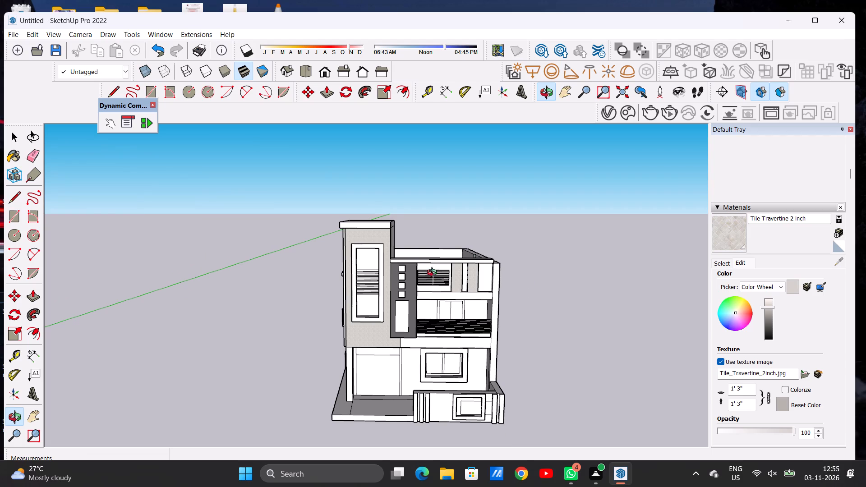
pyautogui.scroll(-1, 328, 286)
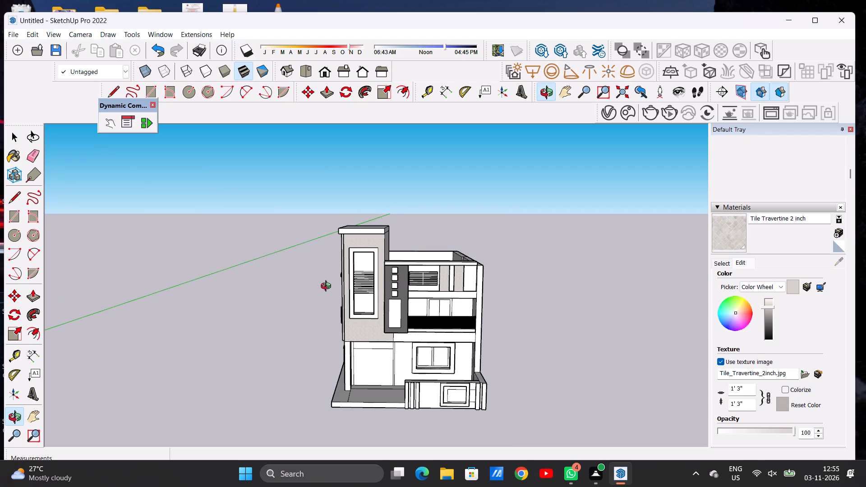
pyautogui.scroll(6, 400, 318)
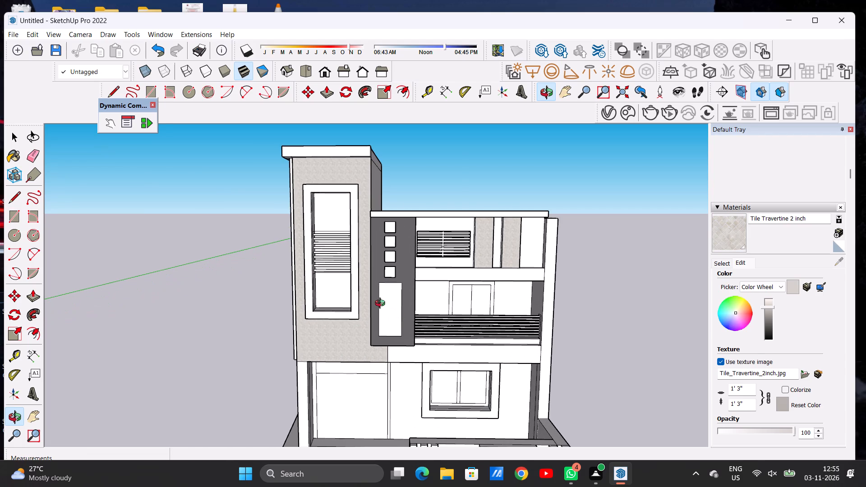
pyautogui.scroll(-6, 368, 290)
pyautogui.scroll(2, 429, 335)
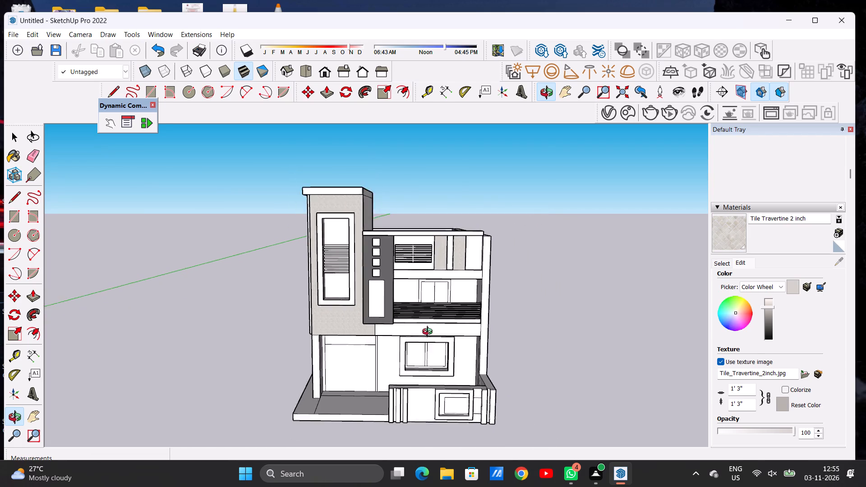
pyautogui.scroll(12, 429, 333)
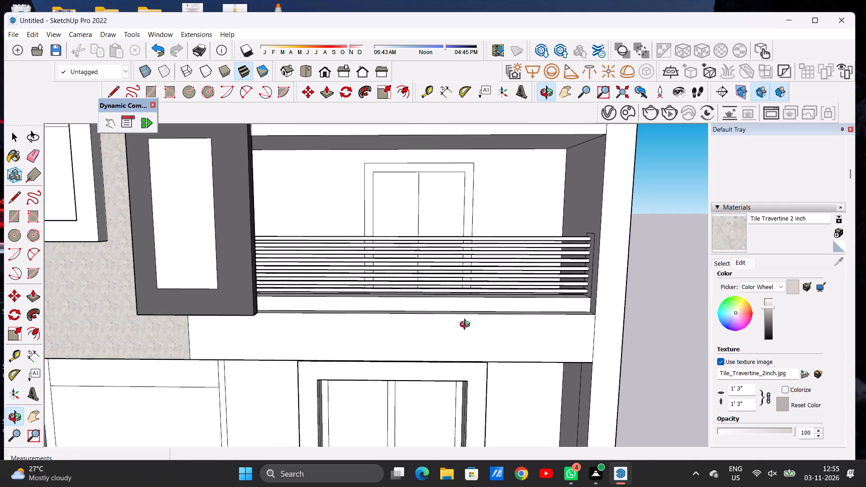
pyautogui.click(724, 239)
pyautogui.scroll(4, 557, 313)
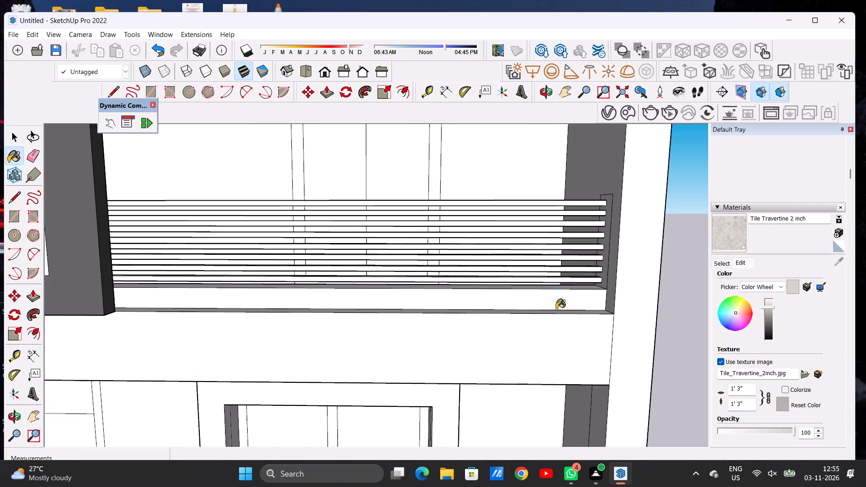
pyautogui.click(552, 299)
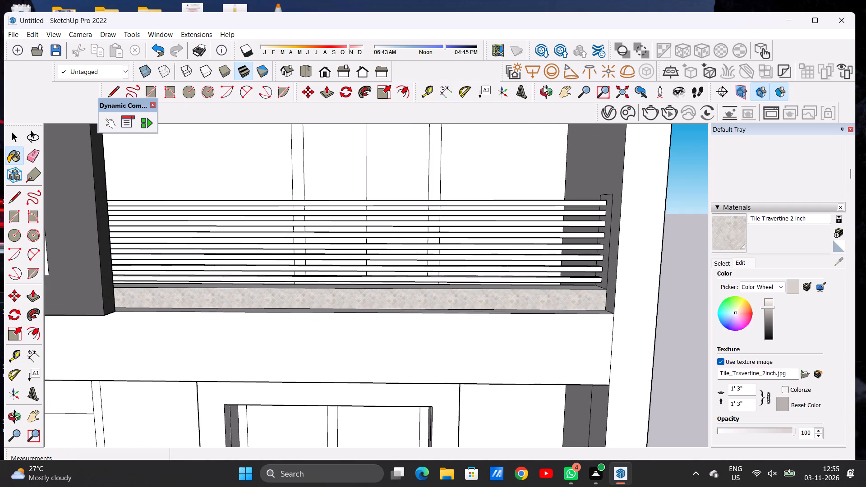
# Paint the top face of the ledge beneath the balcony railing with Tile Travertine 2 inch.
pyautogui.click(544, 92)
pyautogui.moveTo(513, 245); pyautogui.dragTo(479, 353)
pyautogui.scroll(3, 567, 345)
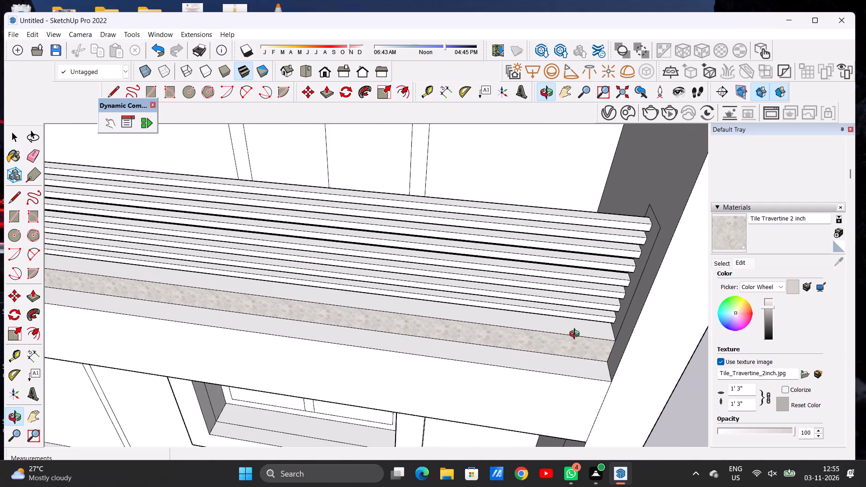
pyautogui.click(738, 240)
pyautogui.click(555, 327)
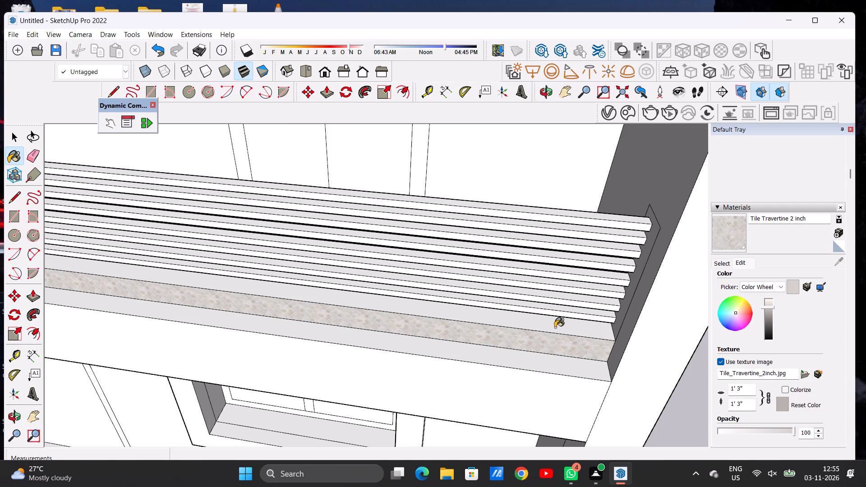
pyautogui.scroll(-2, 534, 335)
pyautogui.scroll(2, 534, 335)
pyautogui.scroll(-4, 534, 335)
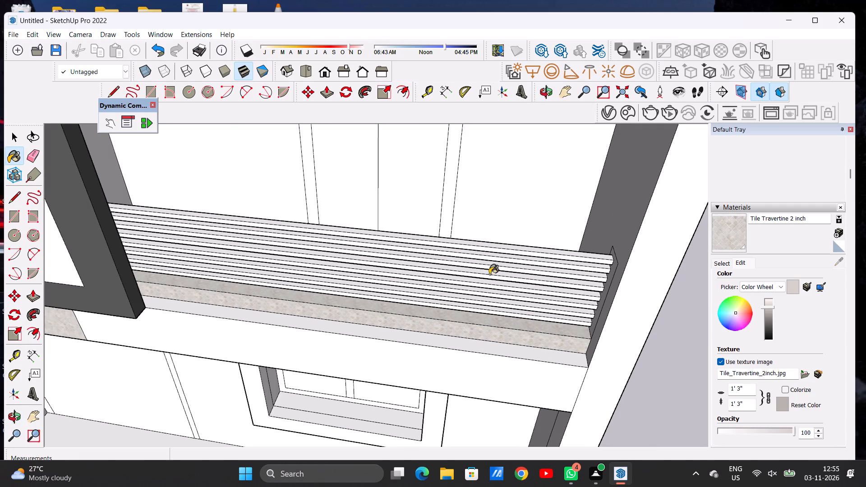
# Examine the balcony ledge finish together with the rest of the front elevation.
pyautogui.scroll(-5, 486, 288)
pyautogui.press('space')
pyautogui.write('O')
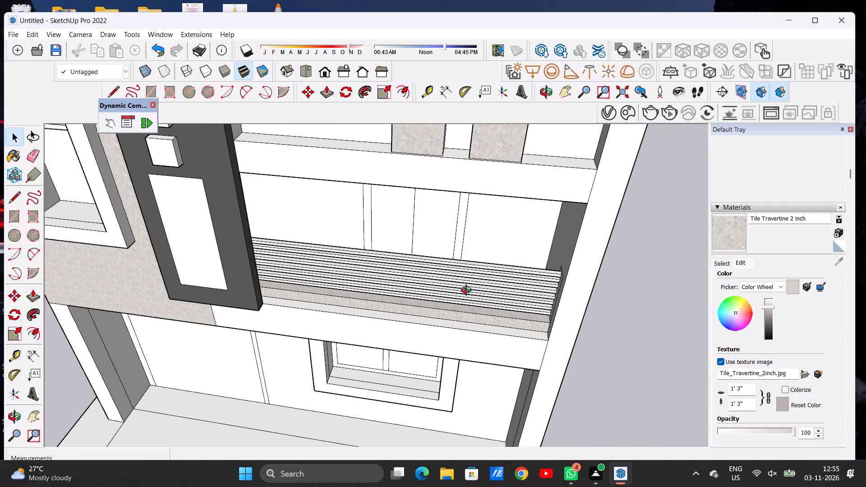
pyautogui.scroll(-12, 454, 296)
pyautogui.moveTo(455, 317); pyautogui.dragTo(474, 215)
pyautogui.scroll(-3, 472, 244)
pyautogui.scroll(1, 472, 251)
pyautogui.scroll(-2, 472, 251)
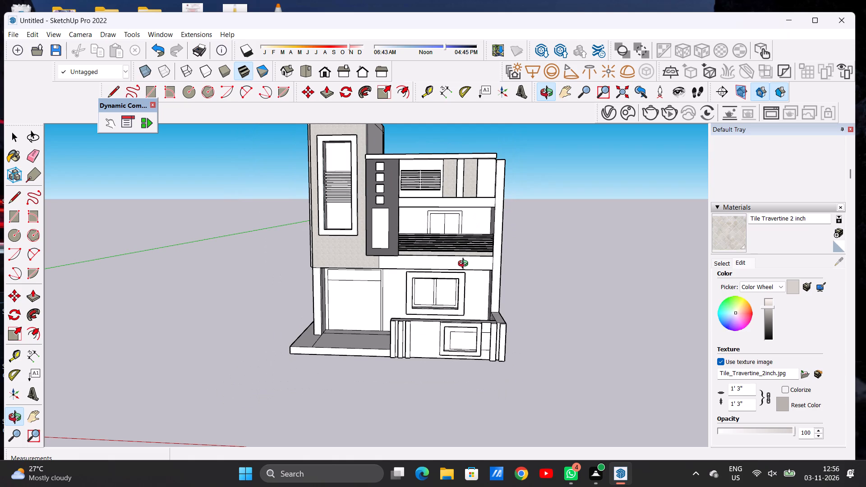
pyautogui.scroll(-12, 447, 253)
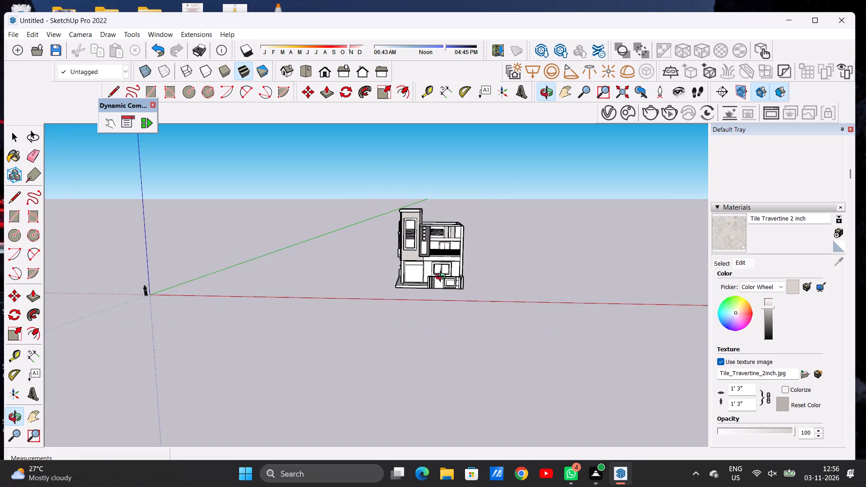
# Paint the ground-floor window's frame and centre mullion with Wood Veneer 01 from the Wood materials.
pyautogui.scroll(15, 442, 280)
pyautogui.scroll(-1, 433, 263)
pyautogui.scroll(6, 433, 263)
pyautogui.scroll(-1, 418, 262)
pyautogui.scroll(4, 418, 262)
pyautogui.moveTo(425, 251); pyautogui.dragTo(422, 279)
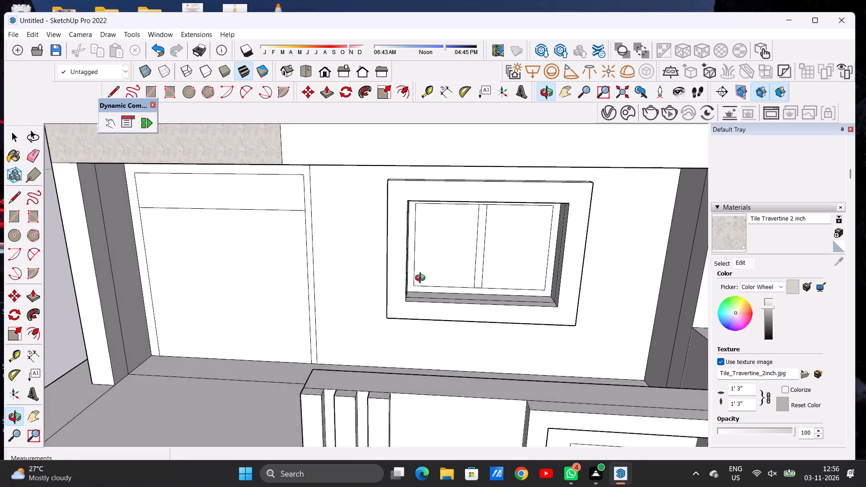
pyautogui.moveTo(422, 279); pyautogui.dragTo(424, 262)
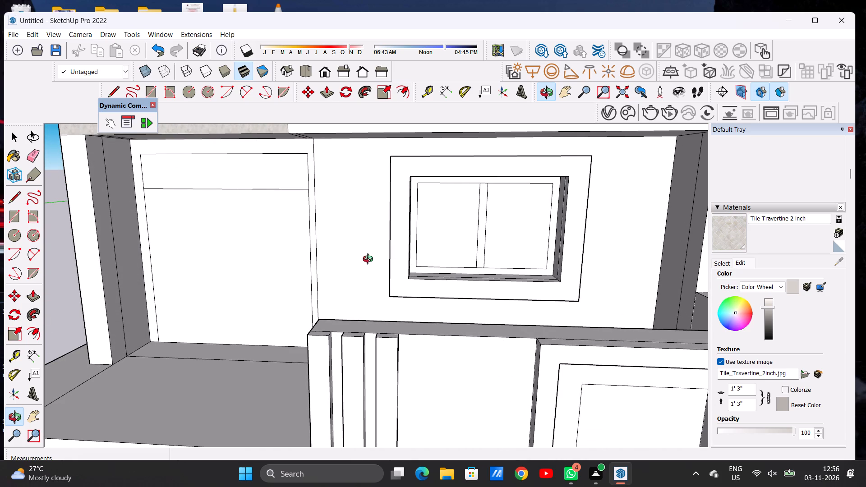
pyautogui.scroll(3, 541, 188)
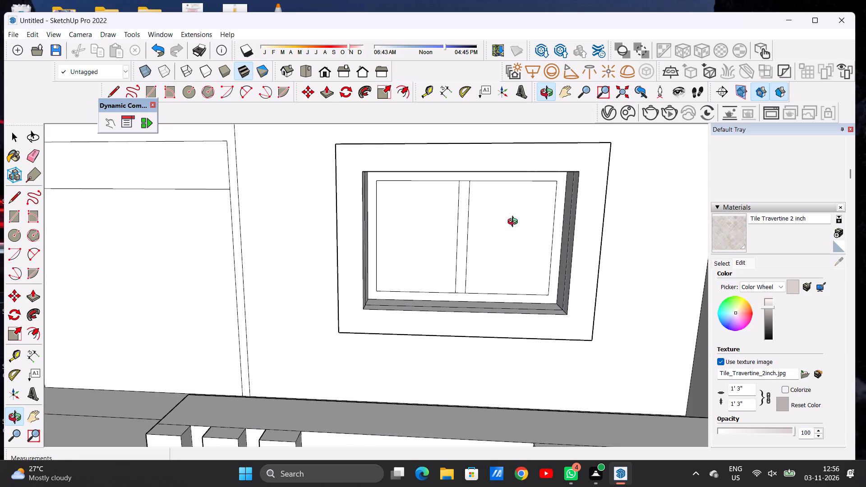
pyautogui.scroll(-4, 487, 225)
pyautogui.moveTo(509, 248); pyautogui.dragTo(503, 230)
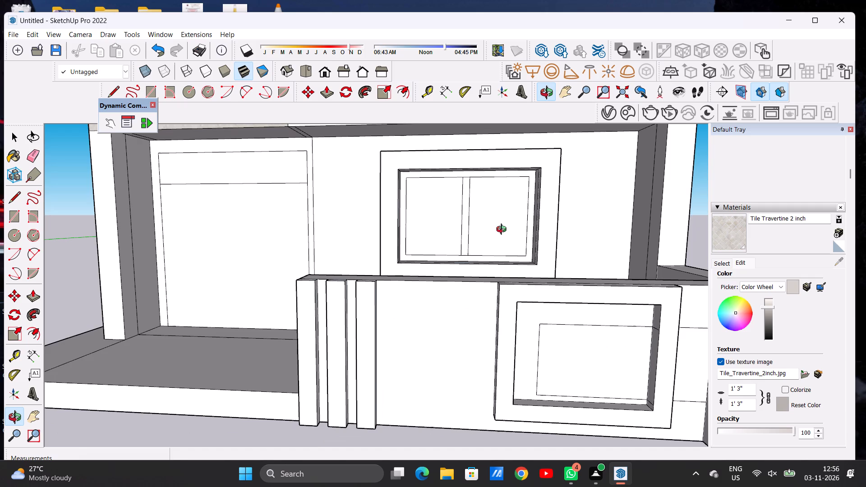
pyautogui.moveTo(503, 230); pyautogui.dragTo(504, 236)
pyautogui.scroll(6, 439, 206)
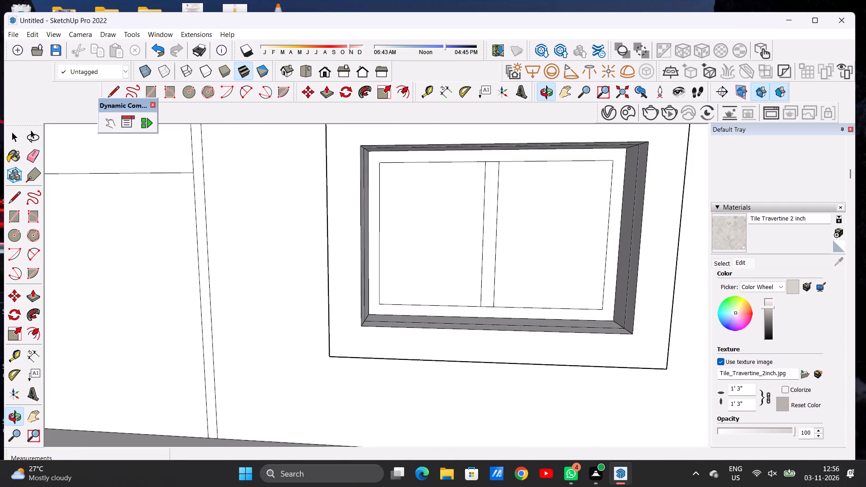
pyautogui.click(723, 262)
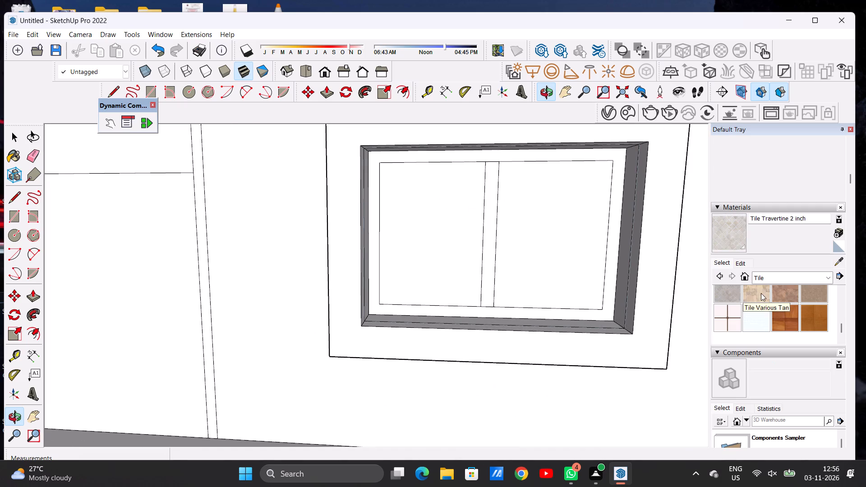
pyautogui.click(762, 278)
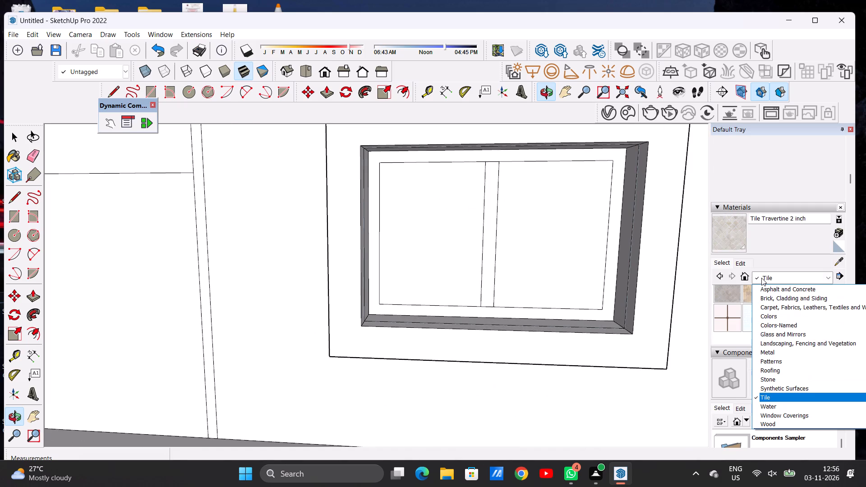
pyautogui.click(775, 421)
pyautogui.scroll(-3, 764, 320)
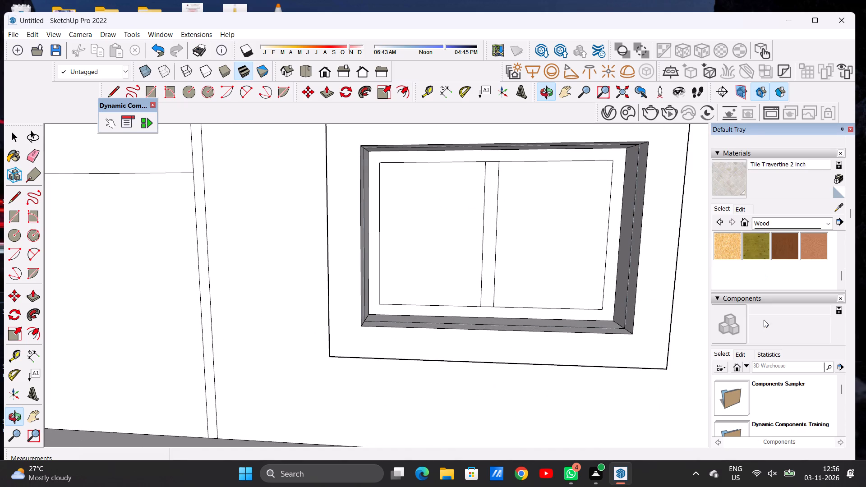
pyautogui.click(781, 253)
pyautogui.scroll(6, 500, 183)
pyautogui.scroll(-1, 486, 173)
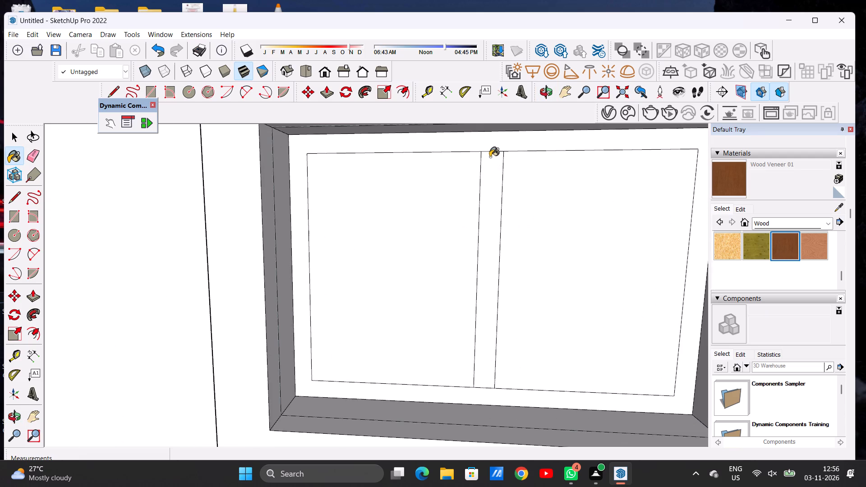
pyautogui.click(491, 146)
pyautogui.click(486, 166)
pyautogui.scroll(-3, 493, 202)
pyautogui.scroll(1, 491, 207)
pyautogui.scroll(-5, 491, 208)
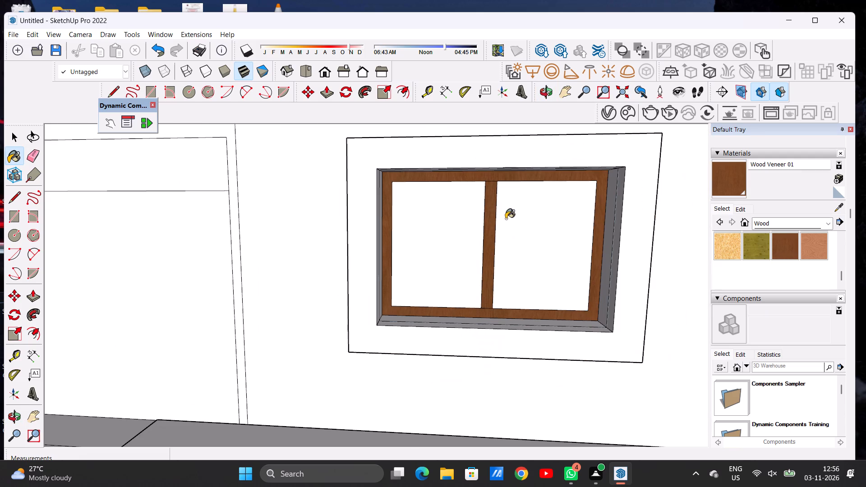
# Darken the Wood Veneer 01 material slightly by lowering its brightness.
pyautogui.scroll(-2, 466, 240)
pyautogui.scroll(3, 491, 248)
pyautogui.scroll(-1, 491, 248)
pyautogui.scroll(1, 491, 248)
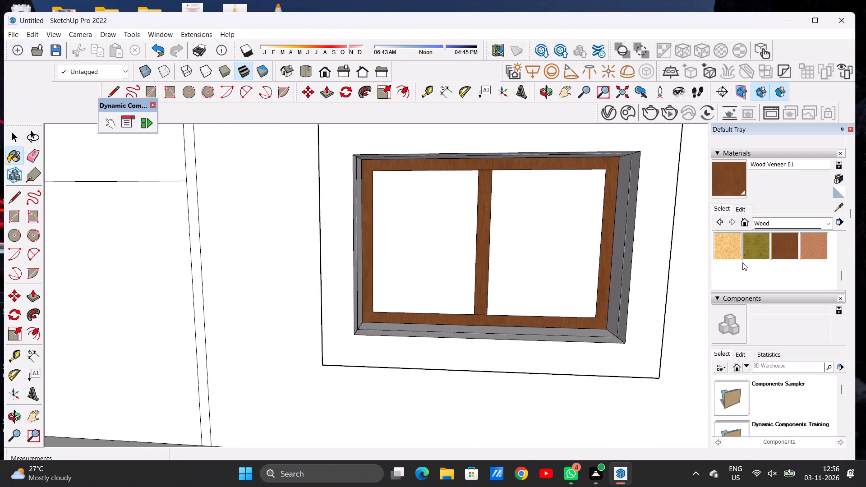
pyautogui.click(745, 211)
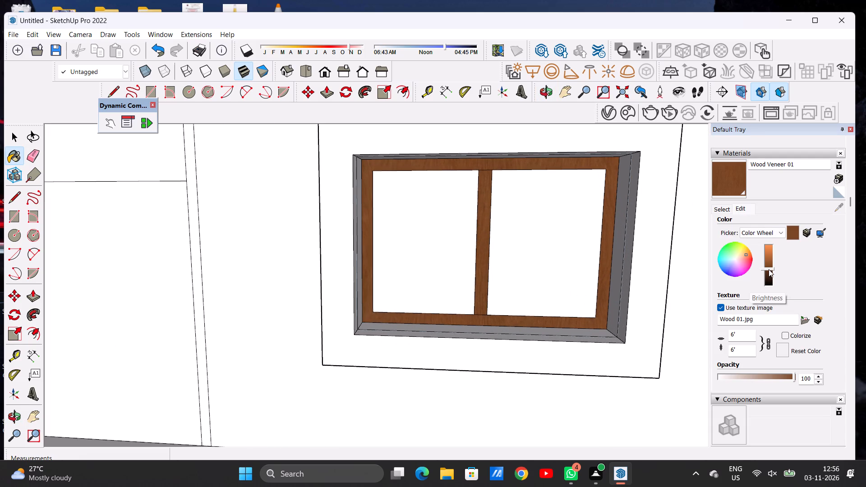
pyautogui.click(769, 269)
pyautogui.scroll(-6, 499, 275)
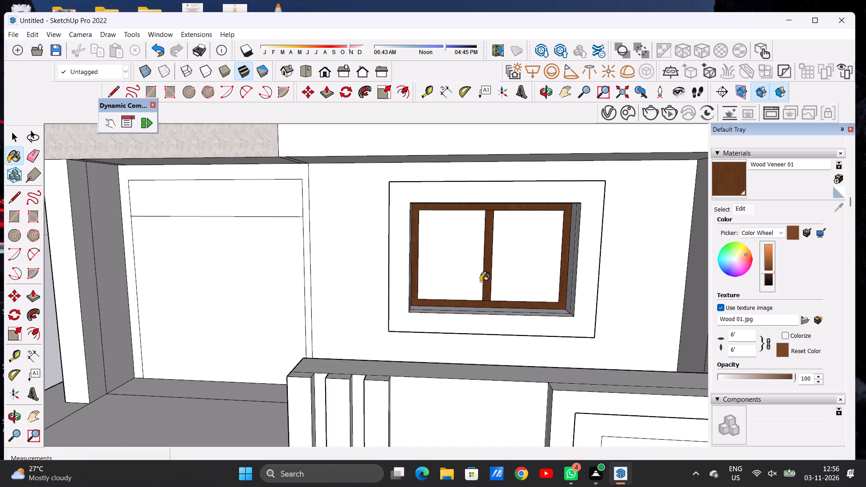
pyautogui.scroll(-1, 472, 286)
pyautogui.scroll(2, 481, 254)
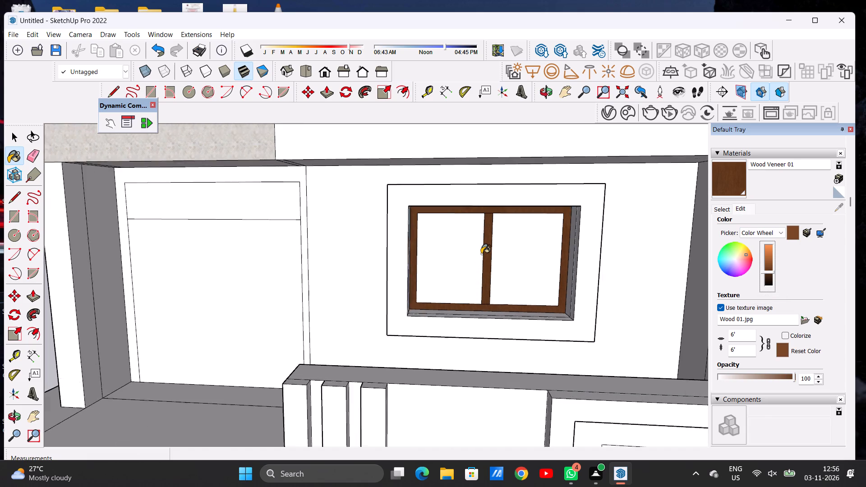
# Paint both panes of the ground-floor window with Translucent Glass Gray from the Glass and Mirrors materials.
pyautogui.scroll(3, 481, 254)
pyautogui.press('space')
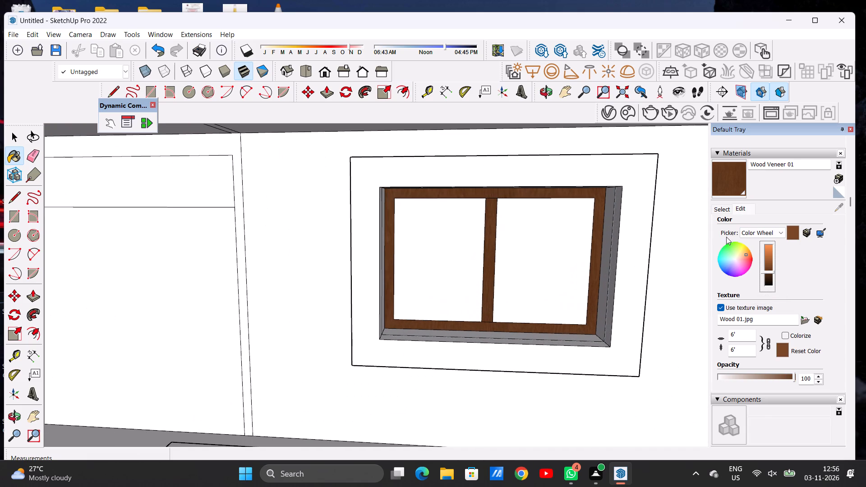
pyautogui.click(720, 210)
pyautogui.click(770, 226)
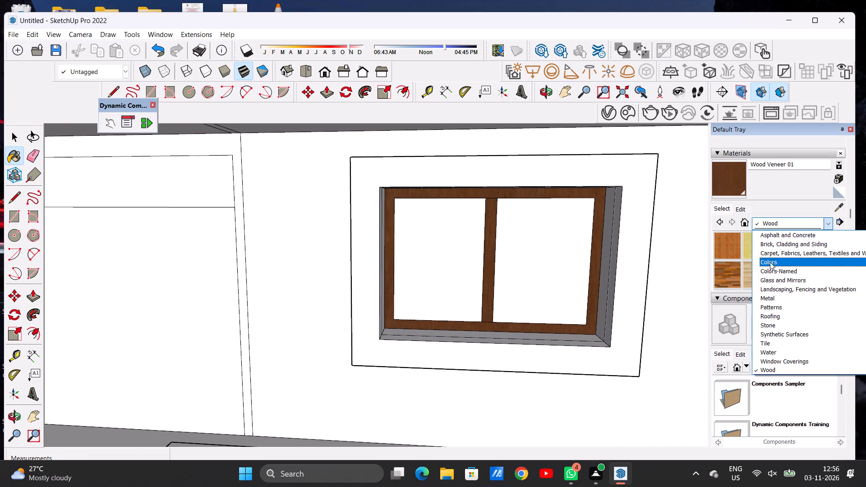
pyautogui.click(773, 281)
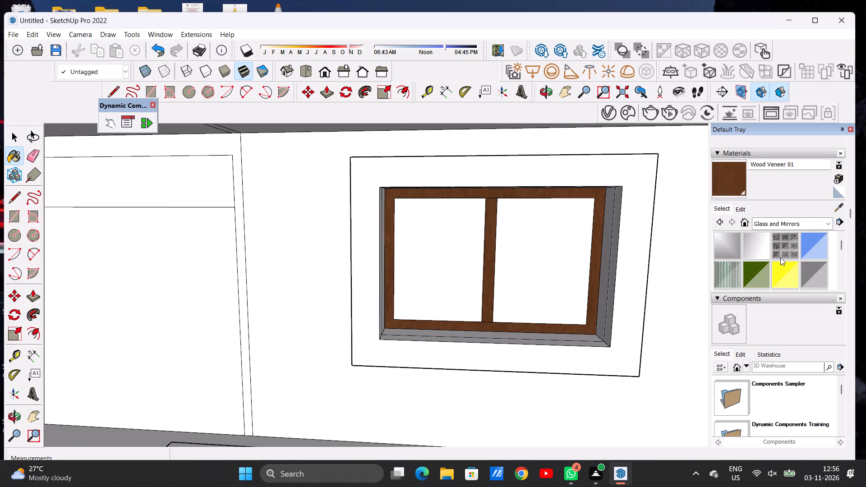
pyautogui.click(811, 271)
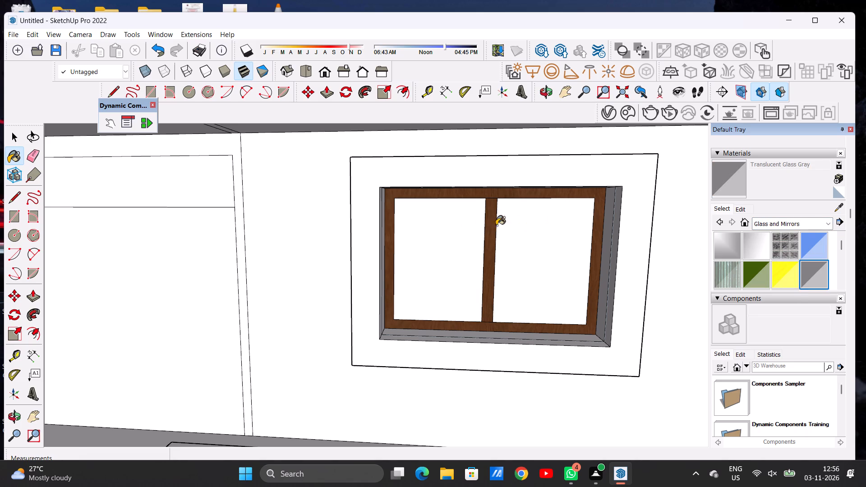
pyautogui.click(455, 234)
pyautogui.click(552, 236)
pyautogui.scroll(-8, 511, 257)
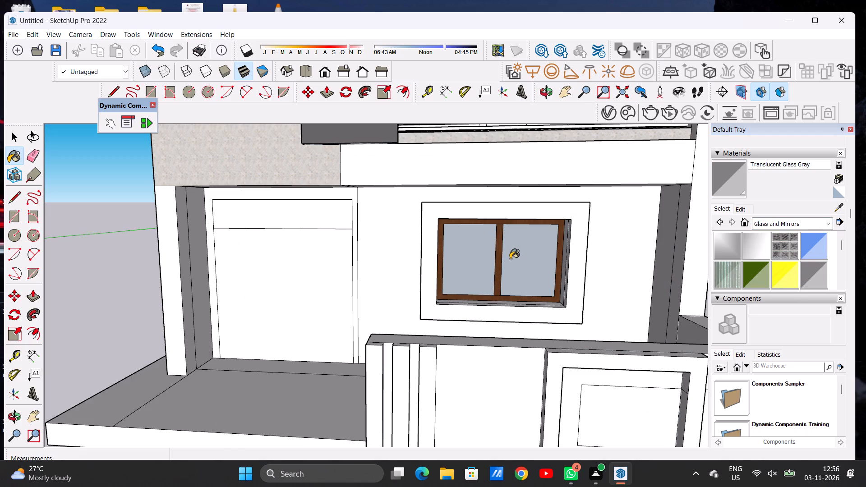
pyautogui.scroll(-5, 498, 264)
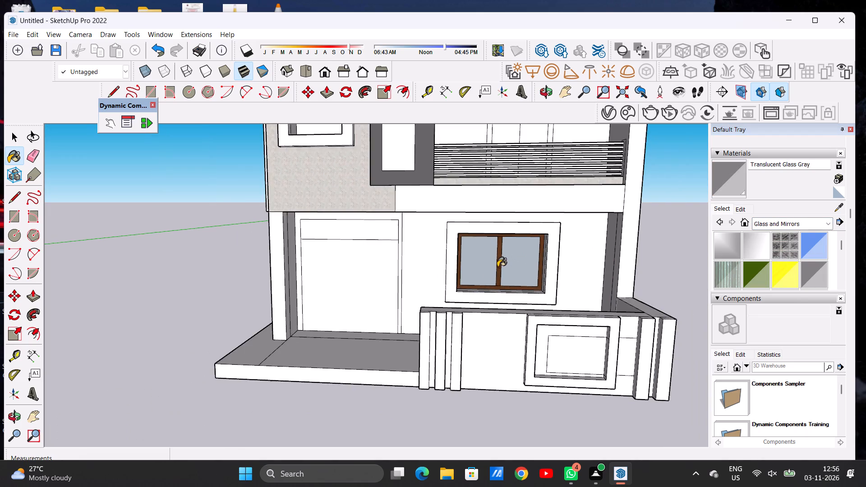
# Lighten the Translucent Glass Gray material slightly by raising its brightness.
pyautogui.scroll(-2, 510, 268)
pyautogui.scroll(1, 510, 268)
pyautogui.scroll(-4, 510, 268)
pyautogui.scroll(8, 519, 263)
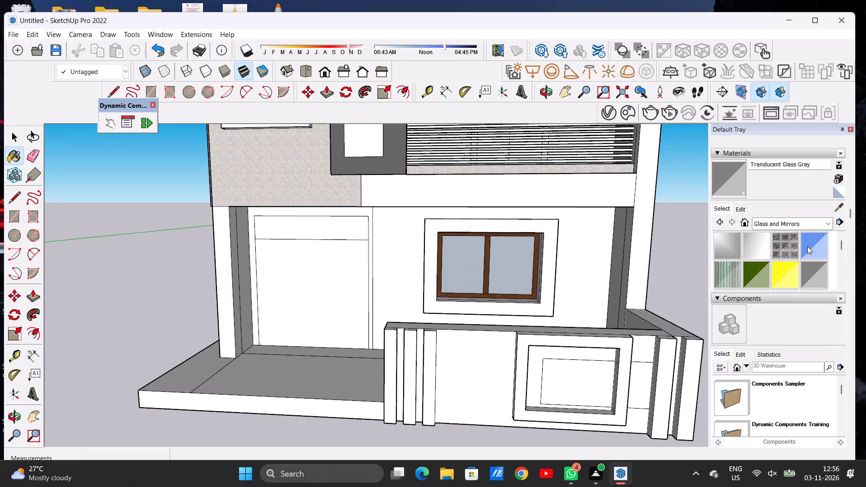
pyautogui.click(738, 208)
pyautogui.click(769, 262)
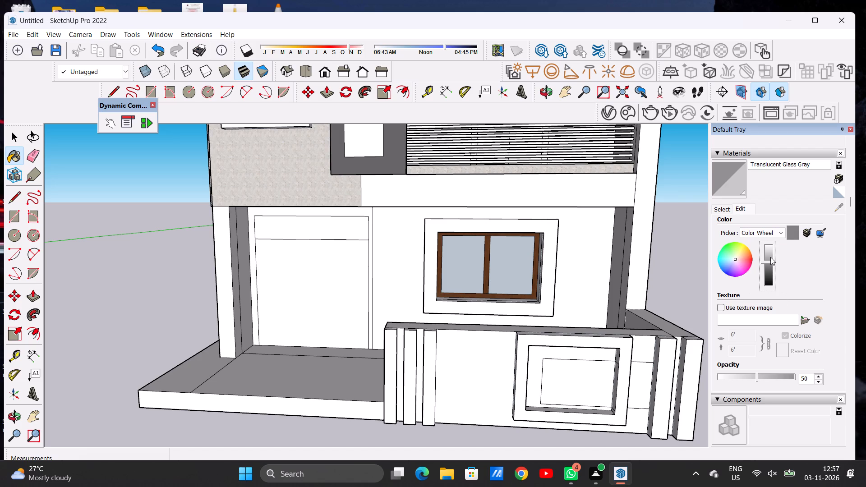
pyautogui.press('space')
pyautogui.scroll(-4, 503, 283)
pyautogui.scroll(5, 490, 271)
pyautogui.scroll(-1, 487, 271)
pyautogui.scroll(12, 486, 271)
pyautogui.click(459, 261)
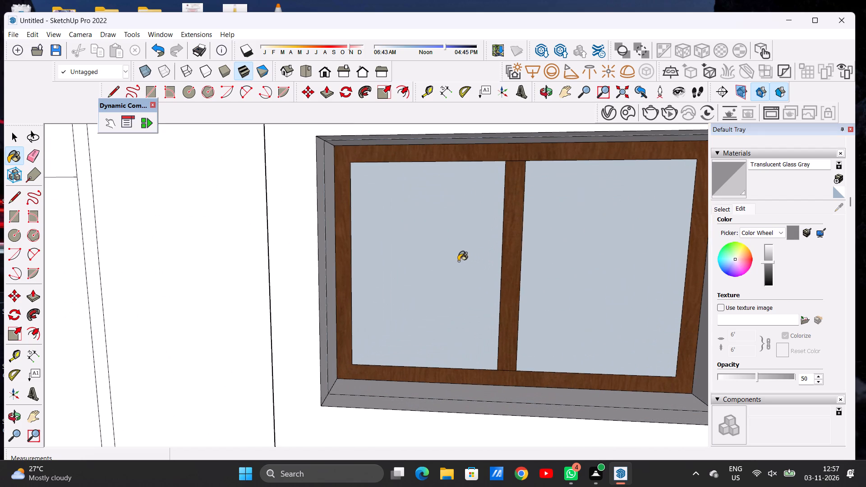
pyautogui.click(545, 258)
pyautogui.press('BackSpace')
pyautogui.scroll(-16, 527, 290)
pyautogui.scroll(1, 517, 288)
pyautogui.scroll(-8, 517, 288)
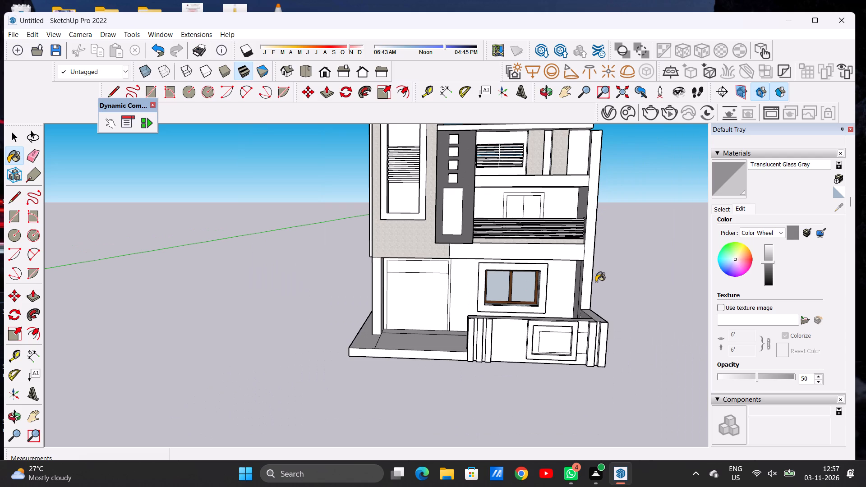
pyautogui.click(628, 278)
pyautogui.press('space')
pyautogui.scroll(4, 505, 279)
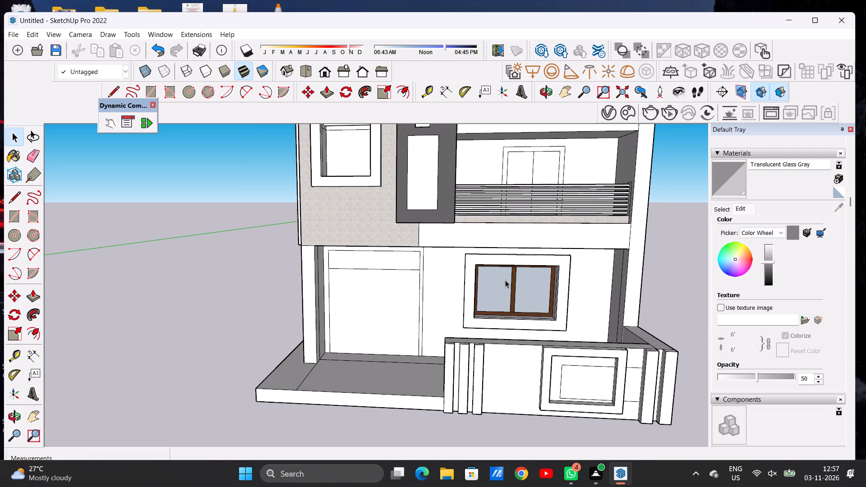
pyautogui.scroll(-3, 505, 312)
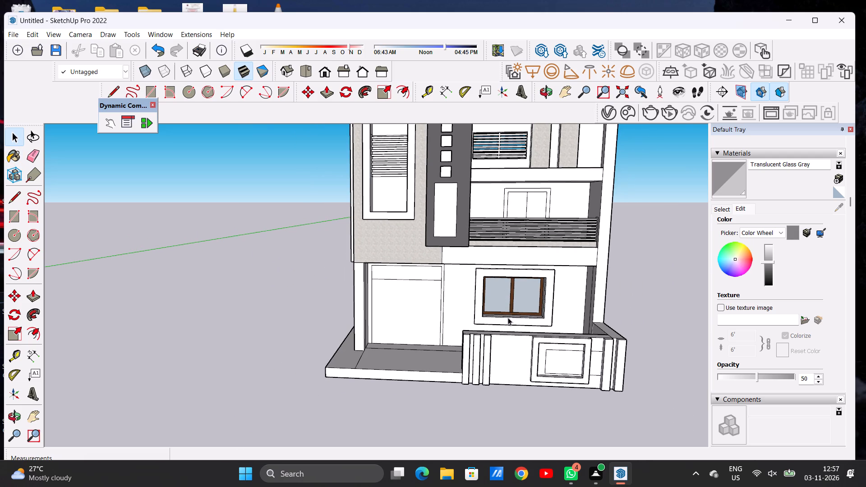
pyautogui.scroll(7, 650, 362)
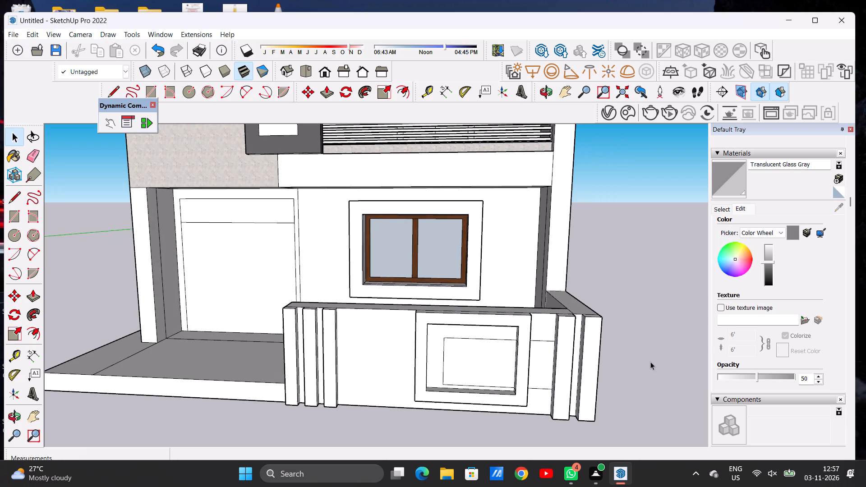
# Paint the front face of the raised frame on the front boundary wall with Color M04 from the Colors materials.
pyautogui.press('o')
pyautogui.scroll(-5, 507, 367)
pyautogui.moveTo(516, 375); pyautogui.dragTo(518, 358)
pyautogui.scroll(3, 509, 334)
pyautogui.scroll(-1, 502, 332)
pyautogui.scroll(2, 502, 332)
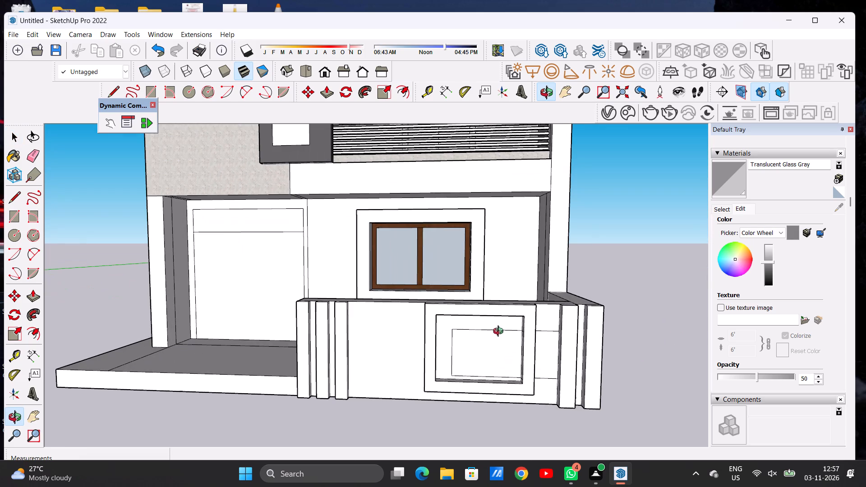
pyautogui.scroll(-3, 502, 392)
pyautogui.scroll(4, 430, 354)
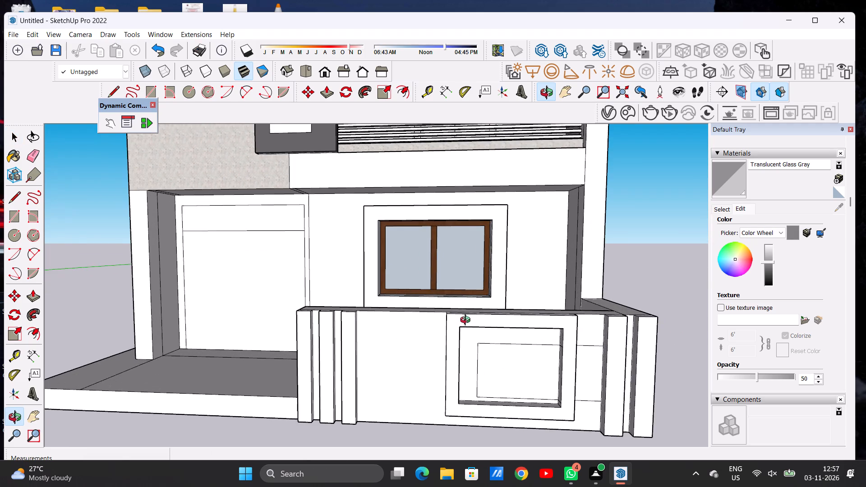
pyautogui.scroll(1, 468, 320)
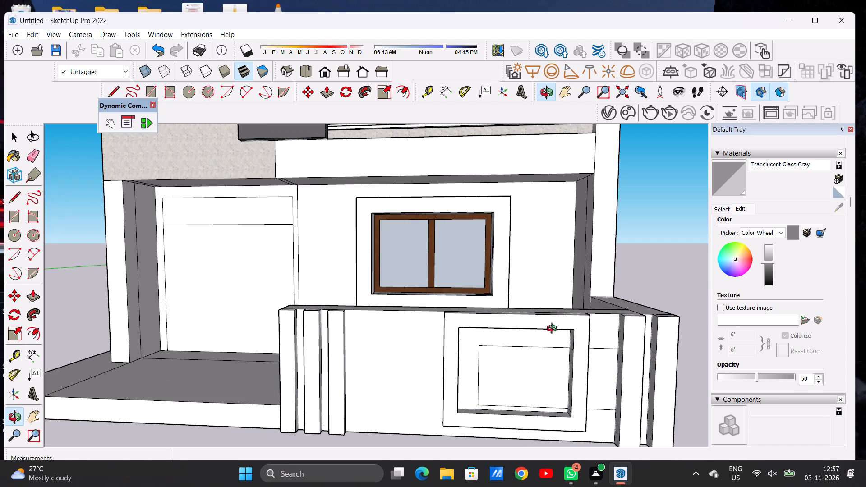
pyautogui.click(727, 208)
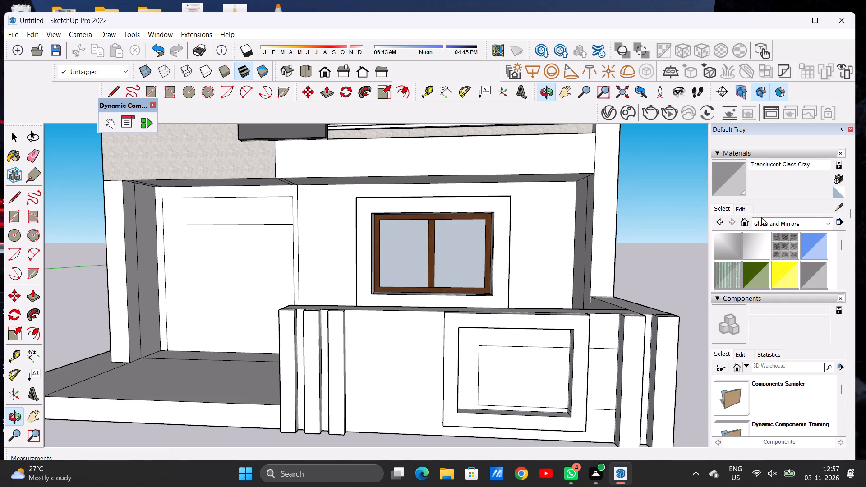
pyautogui.click(763, 221)
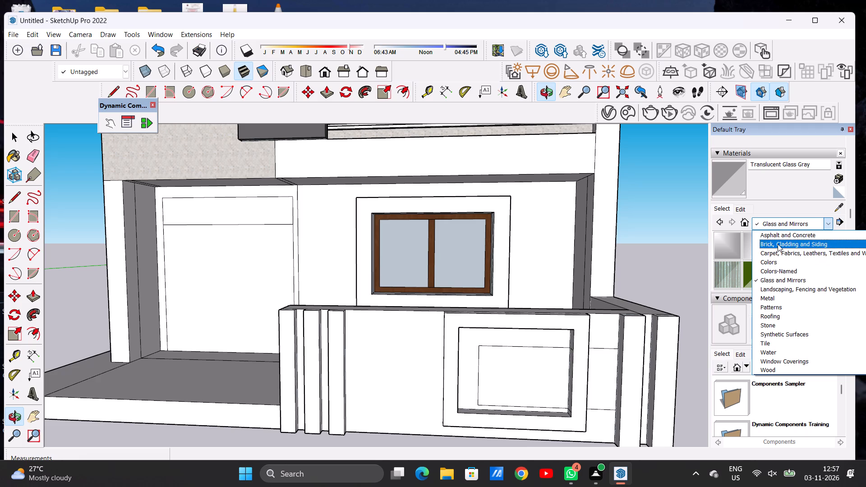
pyautogui.click(775, 261)
pyautogui.scroll(-7, 772, 268)
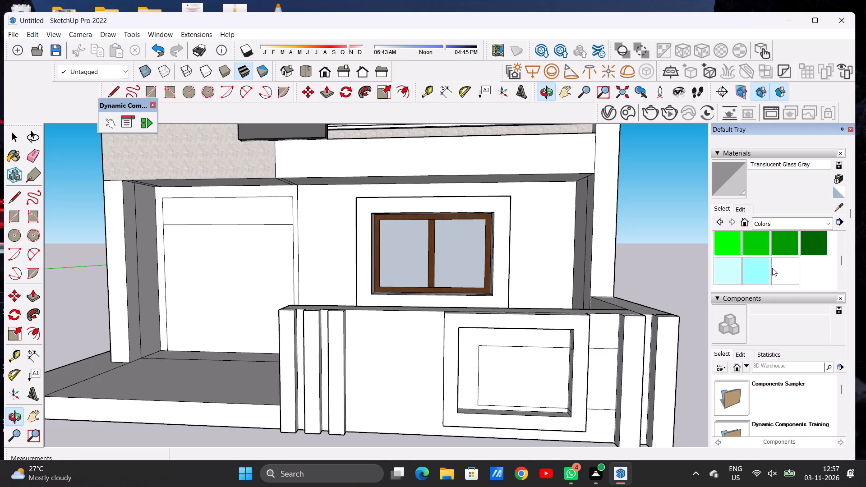
pyautogui.scroll(-6, 772, 268)
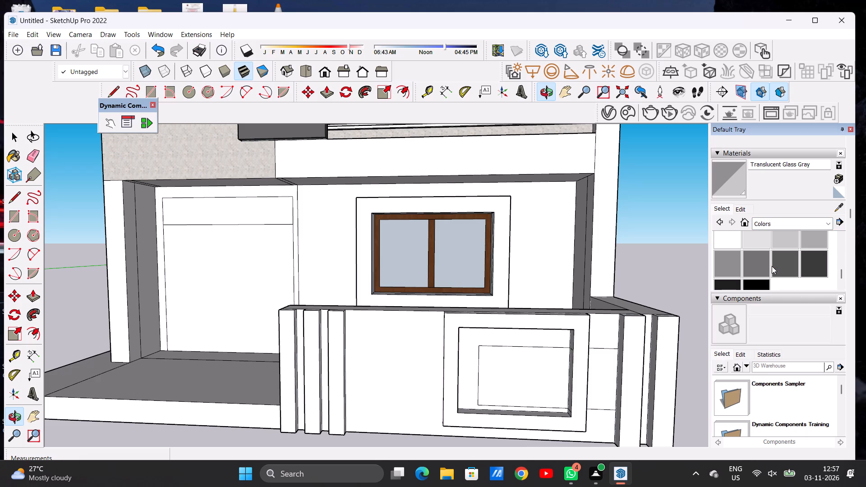
pyautogui.click(733, 262)
pyautogui.scroll(5, 532, 309)
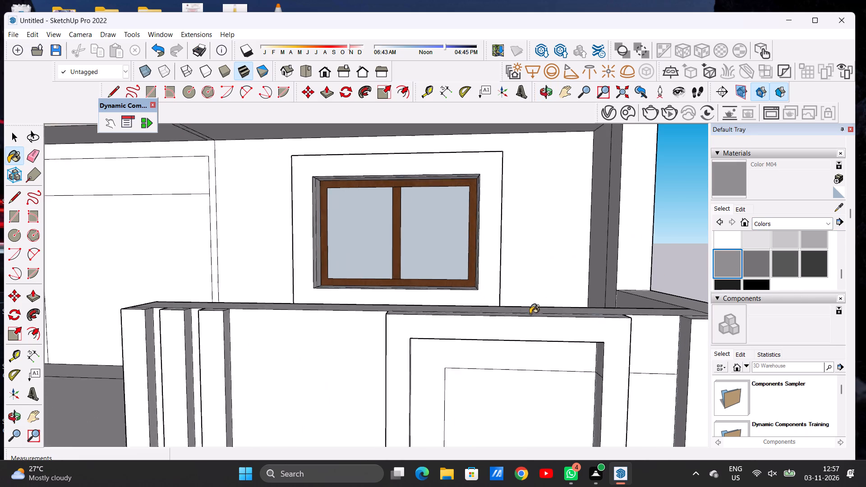
pyautogui.scroll(2, 530, 314)
pyautogui.click(514, 326)
pyautogui.scroll(-8, 514, 326)
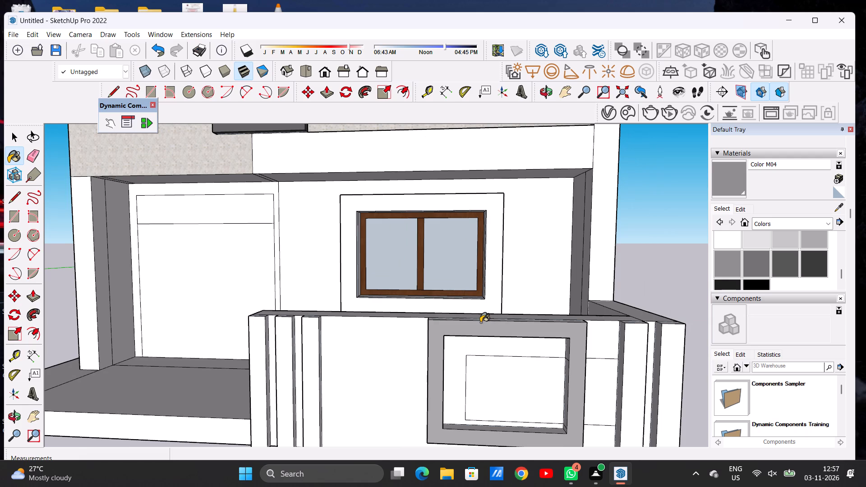
# Paint the boundary-wall frame's outer side away from the porch, plus its porch-side inner reveal and bottom reveal, with Color M04.
pyautogui.scroll(-4, 452, 316)
pyautogui.scroll(7, 529, 374)
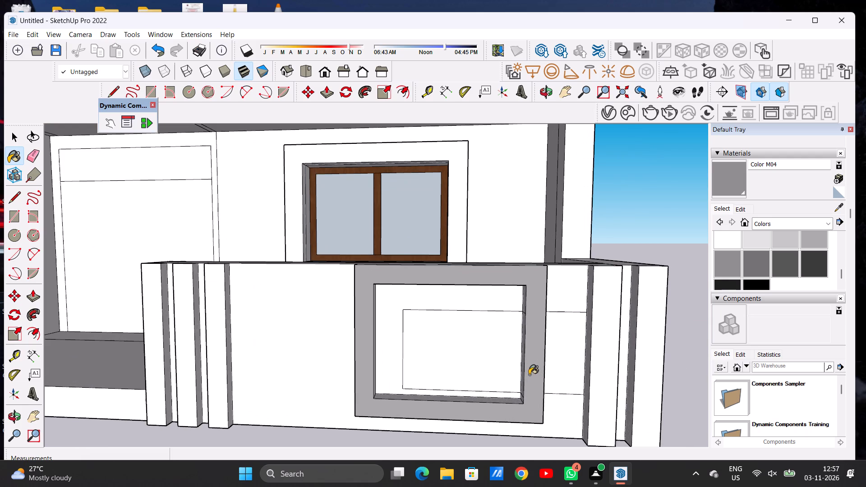
pyautogui.press('o')
pyautogui.moveTo(530, 369); pyautogui.dragTo(373, 377)
pyautogui.scroll(-2, 581, 354)
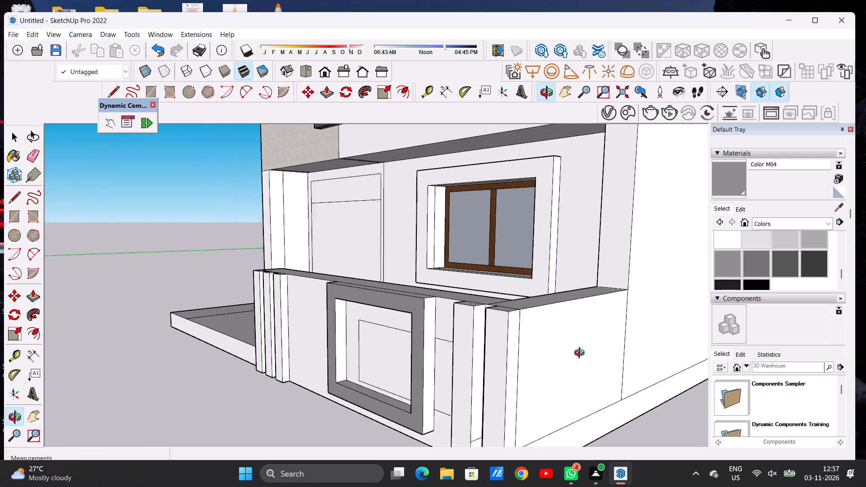
pyautogui.scroll(-2, 581, 354)
pyautogui.scroll(-1, 344, 350)
pyautogui.scroll(5, 344, 350)
pyautogui.click(725, 175)
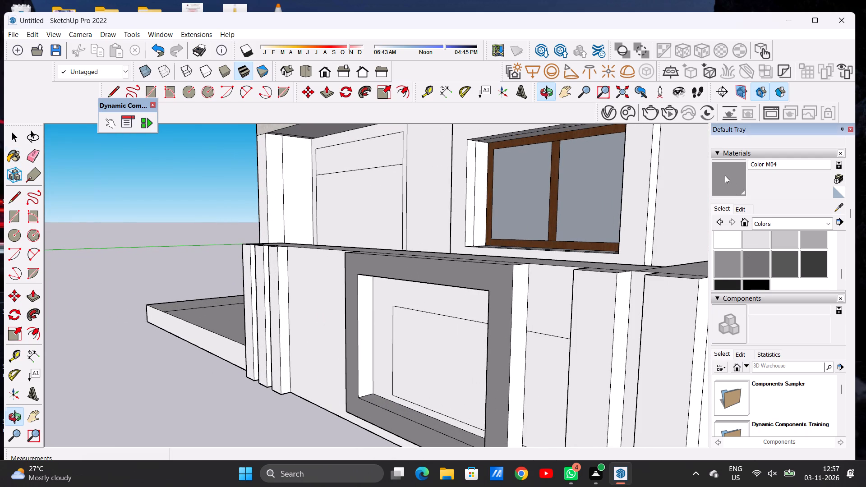
pyautogui.click(515, 297)
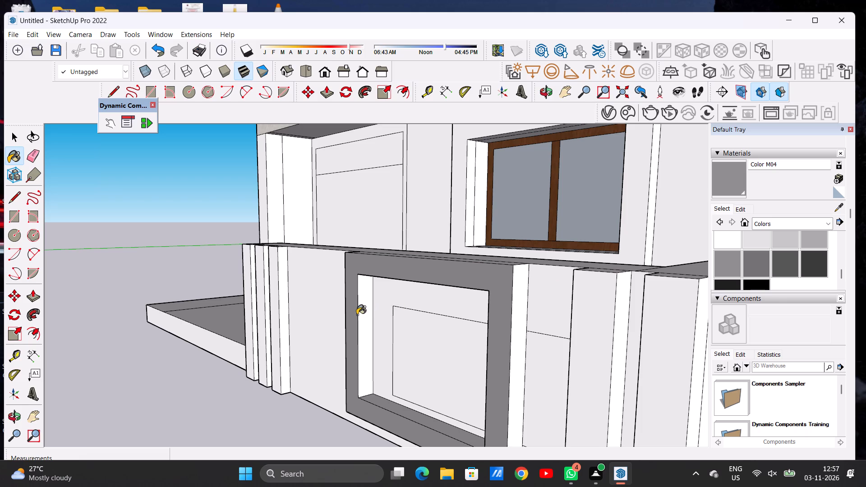
pyautogui.click(365, 309)
pyautogui.scroll(12, 385, 408)
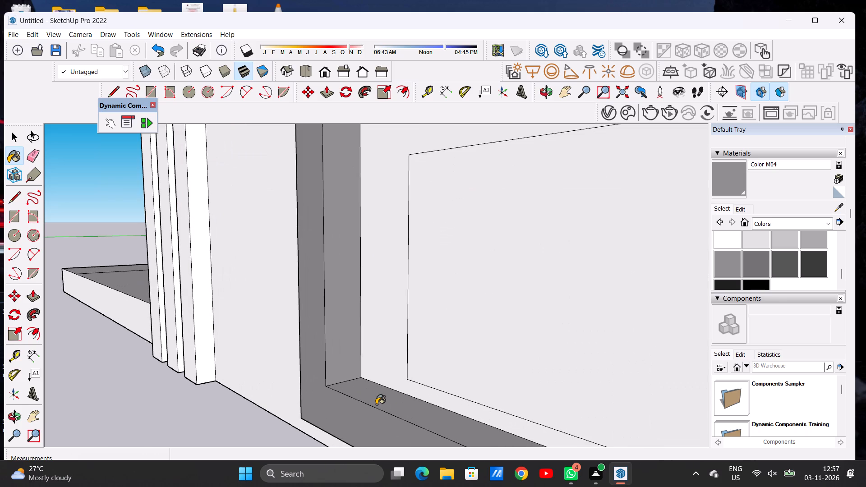
pyautogui.click(373, 397)
pyautogui.scroll(1, 377, 398)
pyautogui.scroll(-16, 377, 398)
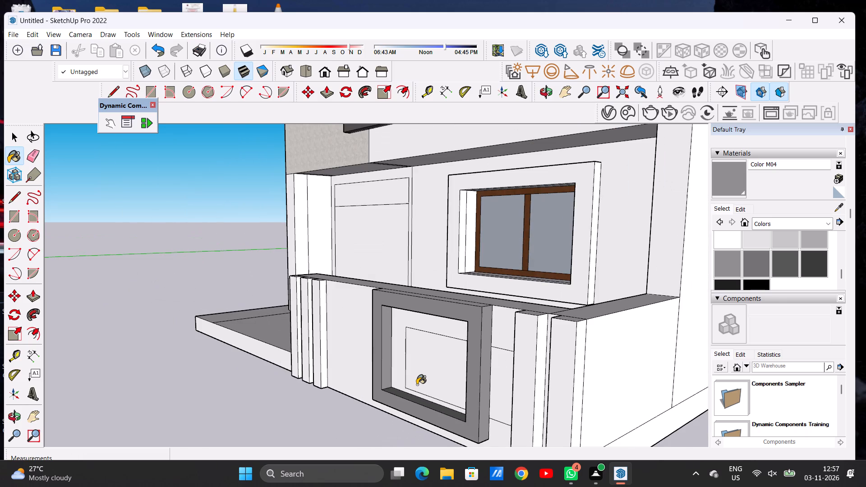
# Paint the boundary-wall frame's outer side facing the porch and its top face with Color M04.
pyautogui.press('o')
pyautogui.moveTo(389, 378); pyautogui.dragTo(652, 378)
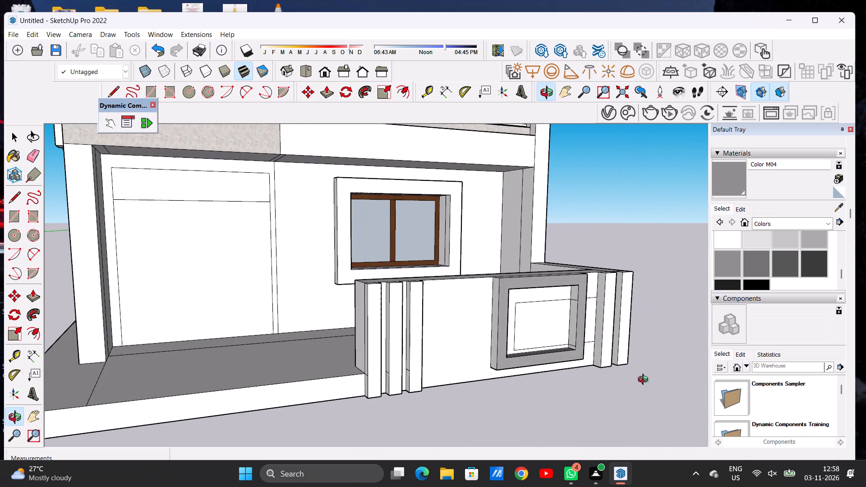
pyautogui.scroll(-5, 525, 388)
pyautogui.moveTo(500, 382); pyautogui.dragTo(576, 408)
pyautogui.scroll(3, 574, 334)
pyautogui.scroll(-1, 574, 334)
pyautogui.scroll(5, 574, 334)
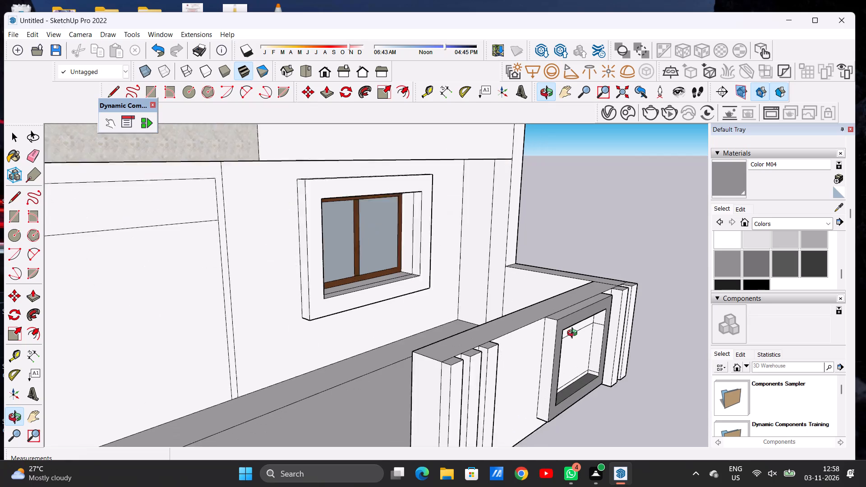
pyautogui.scroll(1, 574, 334)
pyautogui.click(729, 188)
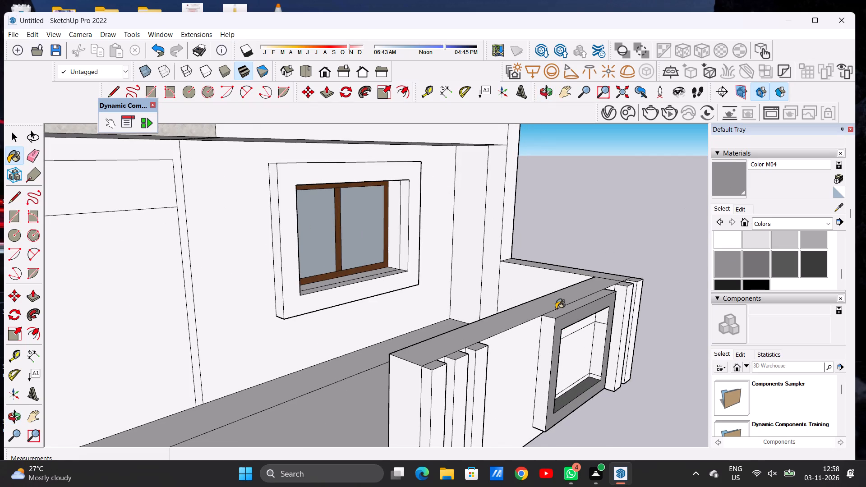
pyautogui.scroll(1, 548, 332)
pyautogui.scroll(-1, 547, 333)
pyautogui.scroll(6, 547, 333)
pyautogui.click(547, 334)
pyautogui.click(557, 302)
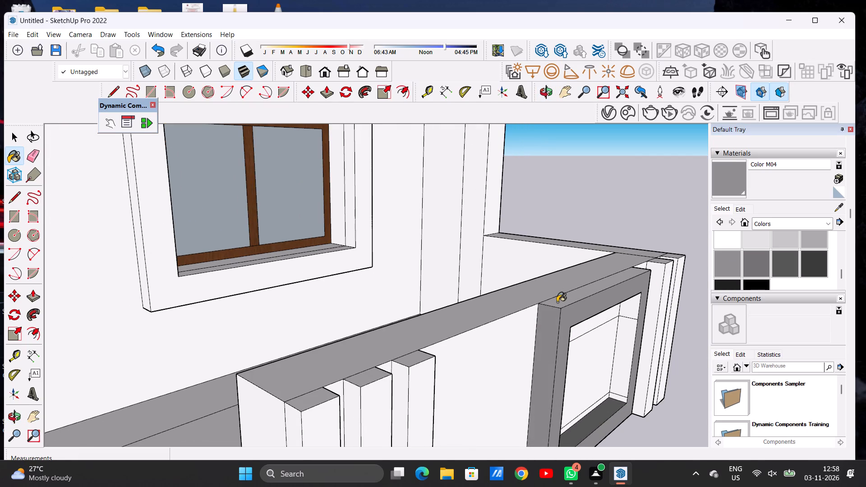
# Paint the boundary-wall frame's inner reveal farthest from the porch, including the small strip at its base, with Color M04.
pyautogui.scroll(-2, 536, 306)
pyautogui.scroll(1, 536, 306)
pyautogui.scroll(-5, 536, 306)
pyautogui.scroll(6, 565, 395)
pyautogui.click(613, 314)
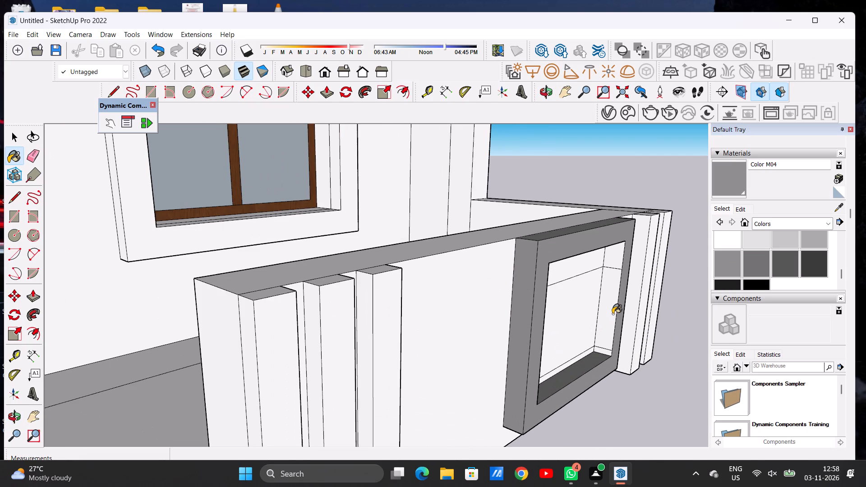
pyautogui.click(616, 248)
pyautogui.scroll(5, 596, 362)
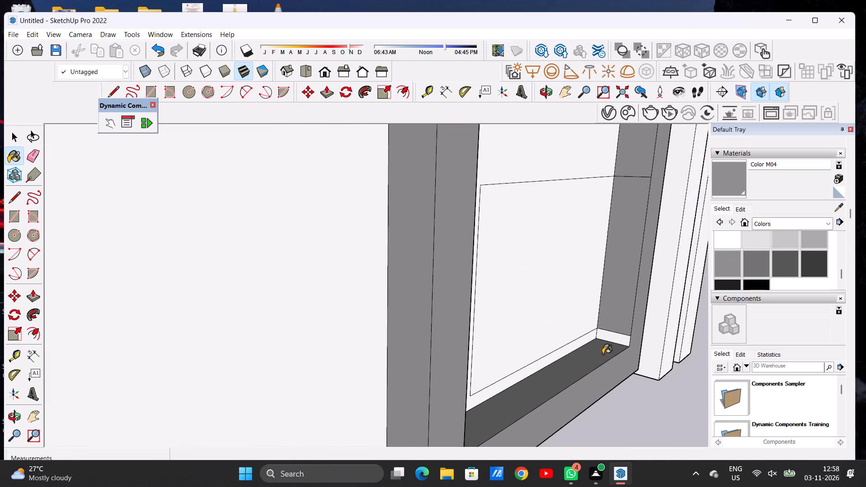
pyautogui.scroll(4, 603, 354)
pyautogui.scroll(-1, 611, 348)
pyautogui.scroll(3, 611, 348)
pyautogui.click(618, 336)
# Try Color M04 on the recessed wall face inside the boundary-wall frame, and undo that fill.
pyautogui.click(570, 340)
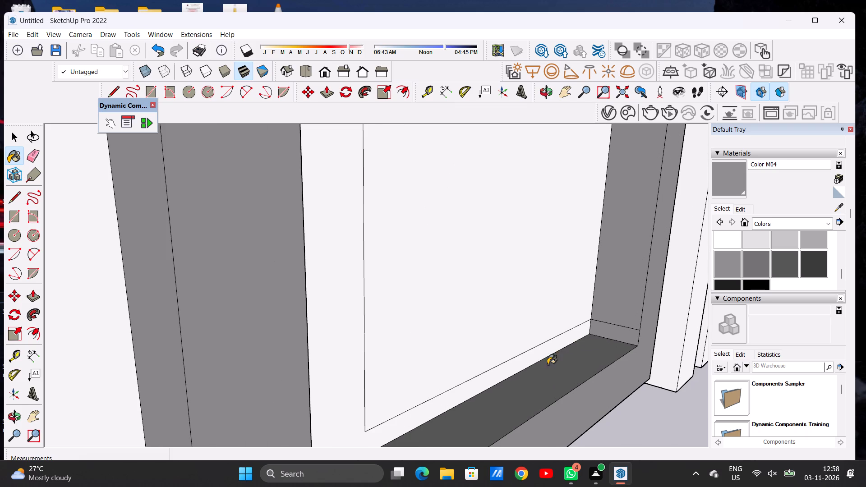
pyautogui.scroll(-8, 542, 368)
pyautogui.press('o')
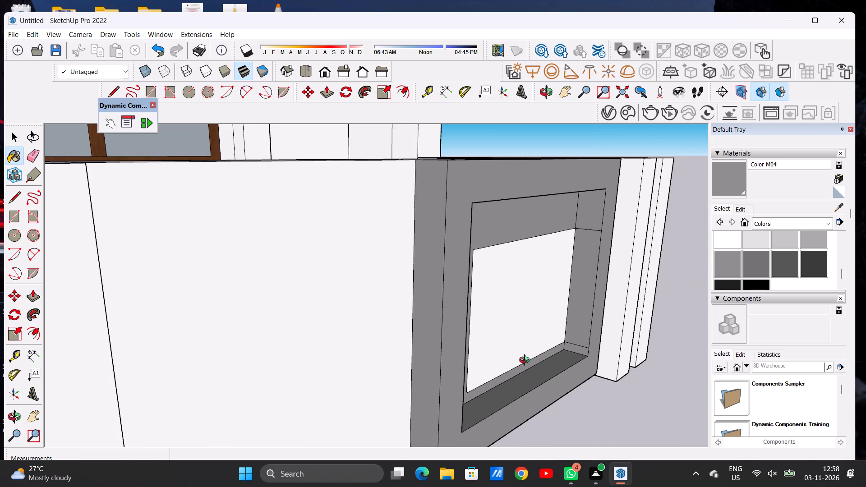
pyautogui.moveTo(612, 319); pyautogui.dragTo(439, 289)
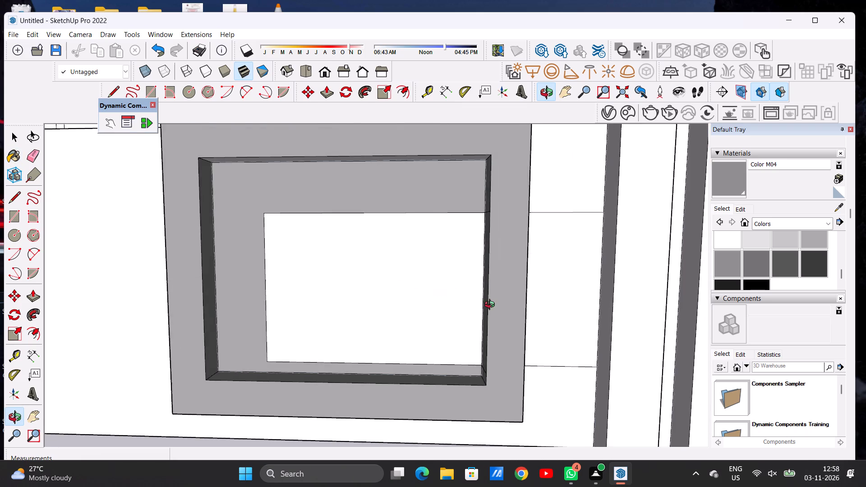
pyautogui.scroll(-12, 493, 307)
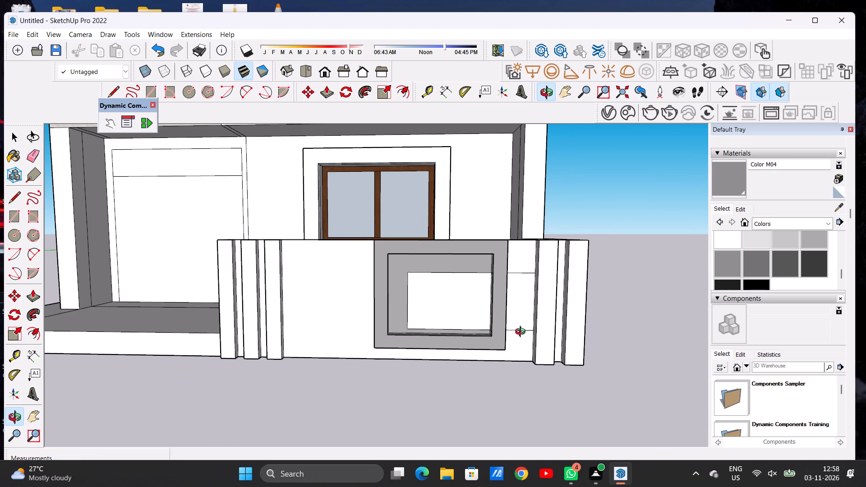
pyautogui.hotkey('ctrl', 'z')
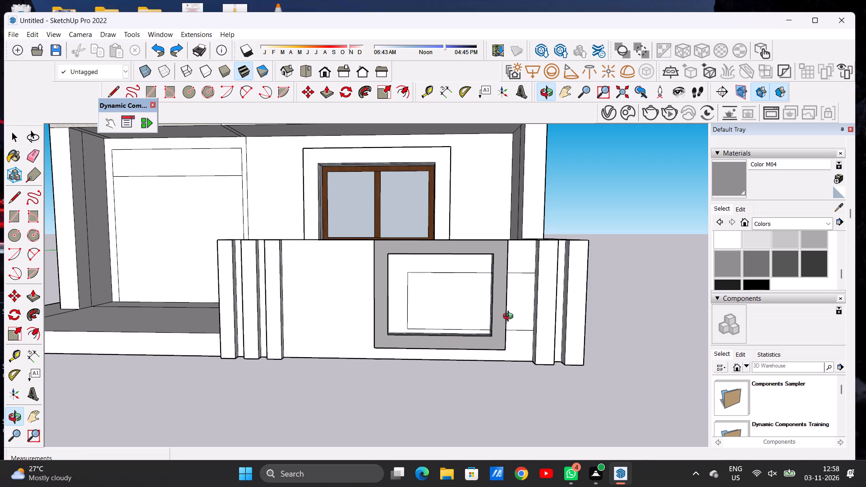
# Paint the underside of the boundary-wall frame with Color M04.
pyautogui.moveTo(460, 295); pyautogui.dragTo(412, 327)
pyautogui.moveTo(468, 288); pyautogui.dragTo(350, 321)
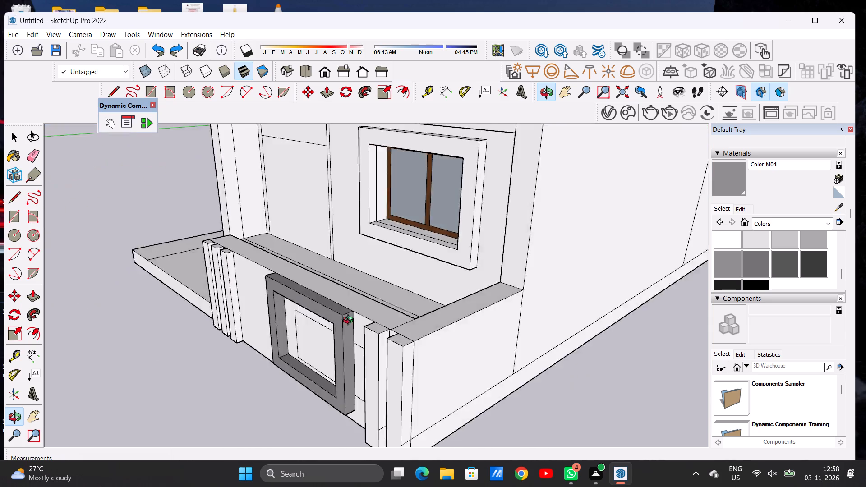
pyautogui.moveTo(350, 321); pyautogui.dragTo(538, 314)
pyautogui.moveTo(413, 335); pyautogui.dragTo(464, 281)
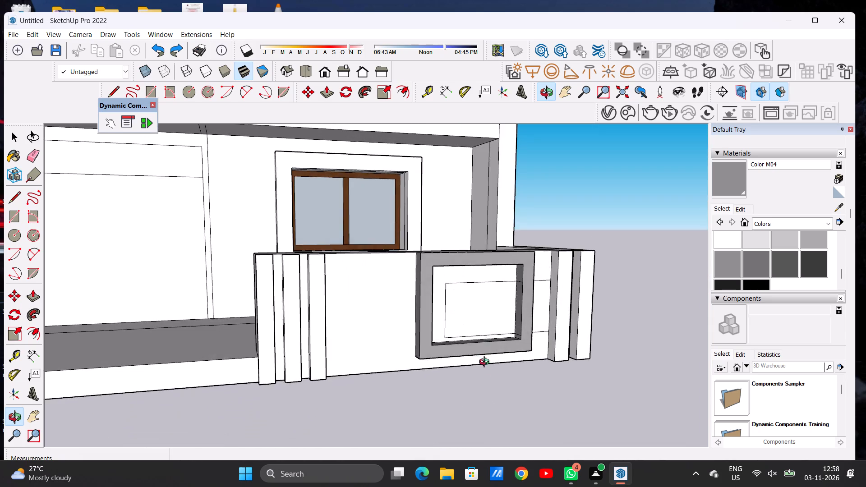
pyautogui.moveTo(495, 372); pyautogui.dragTo(463, 311)
pyautogui.scroll(6, 474, 252)
pyautogui.scroll(-1, 499, 273)
pyautogui.scroll(5, 499, 273)
pyautogui.moveTo(498, 294); pyautogui.dragTo(488, 257)
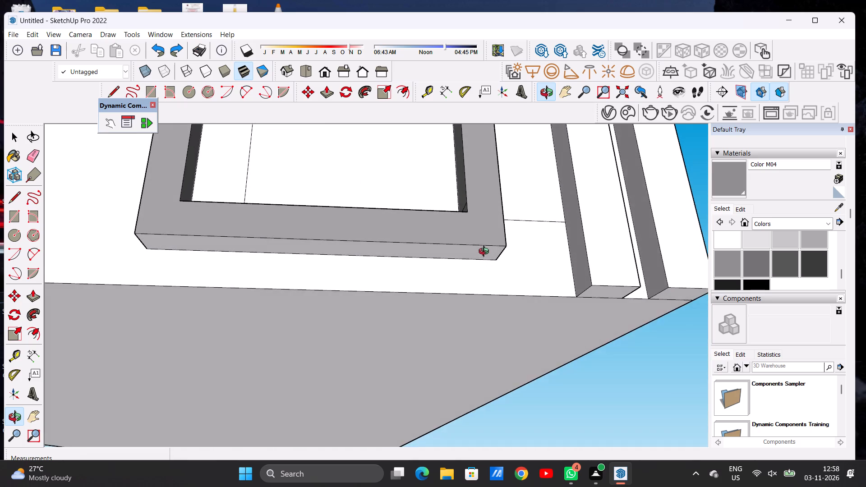
pyautogui.scroll(-1, 485, 250)
pyautogui.scroll(5, 485, 250)
pyautogui.click(724, 179)
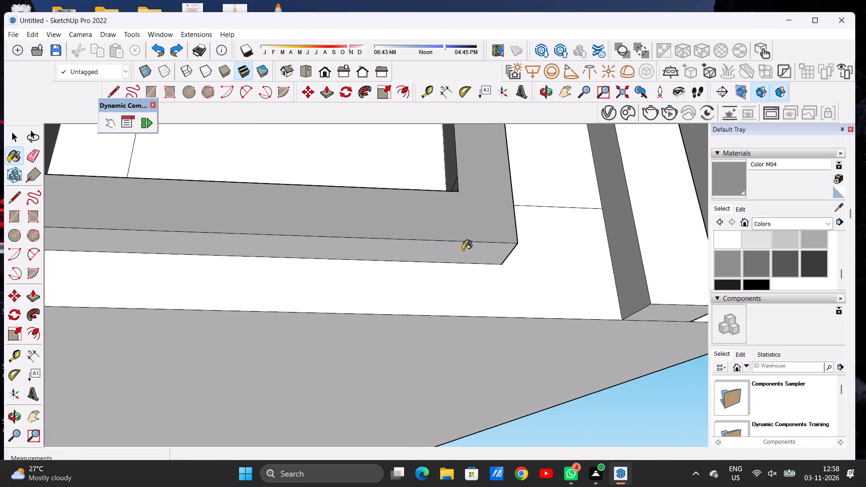
pyautogui.click(463, 251)
pyautogui.press('space')
# Paint the boundary wall's front face, including the areas inside and beside the frame, with Formica Speckled Grey from Synthetic Surfaces.
pyautogui.write('O')
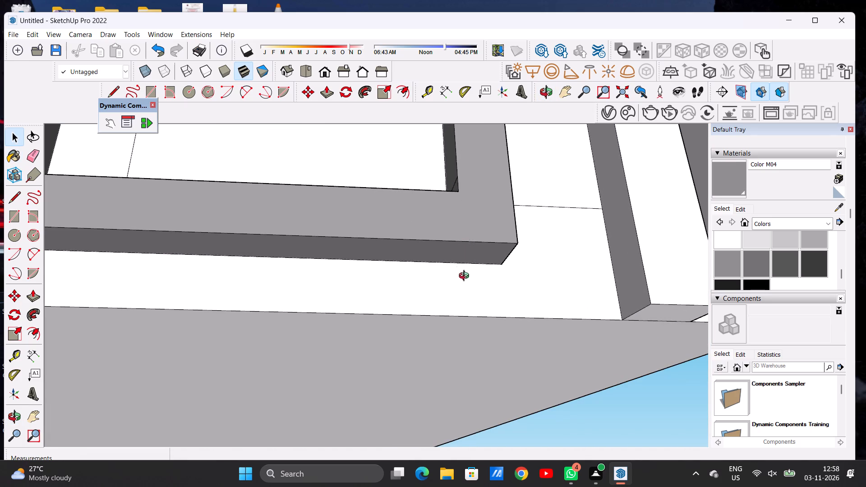
pyautogui.scroll(-11, 474, 271)
pyautogui.moveTo(458, 218); pyautogui.dragTo(436, 345)
pyautogui.scroll(-9, 487, 347)
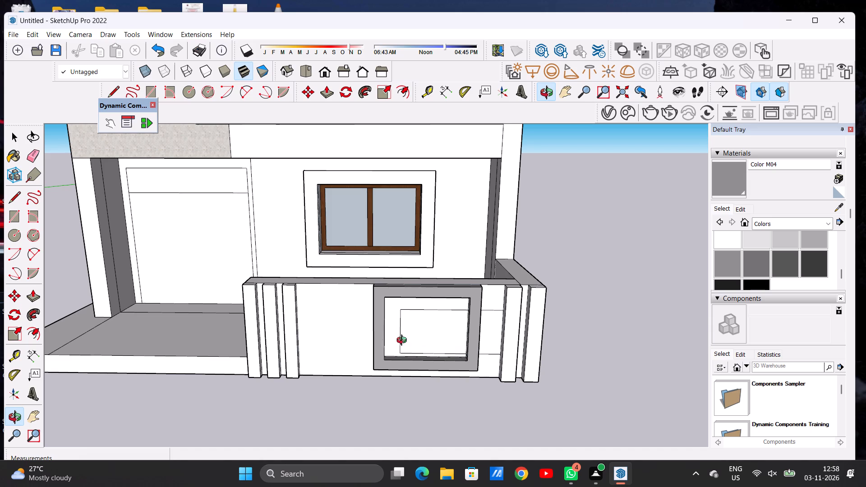
pyautogui.moveTo(464, 344); pyautogui.dragTo(466, 328)
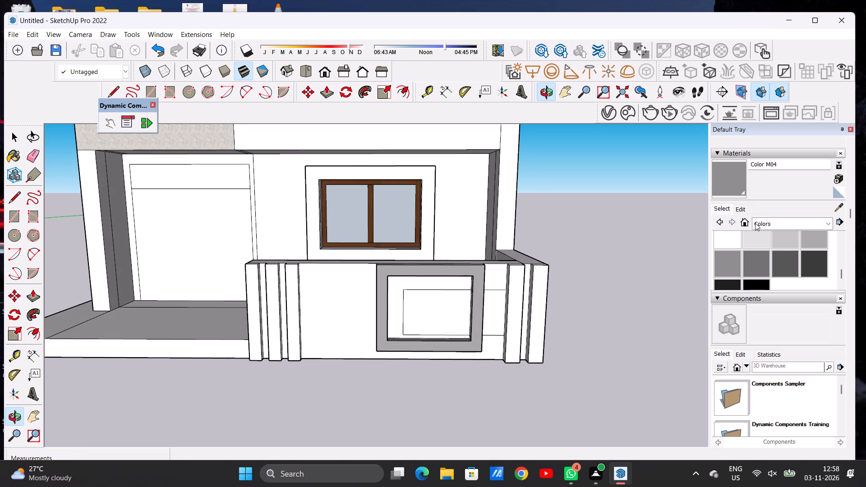
pyautogui.click(755, 223)
pyautogui.click(760, 335)
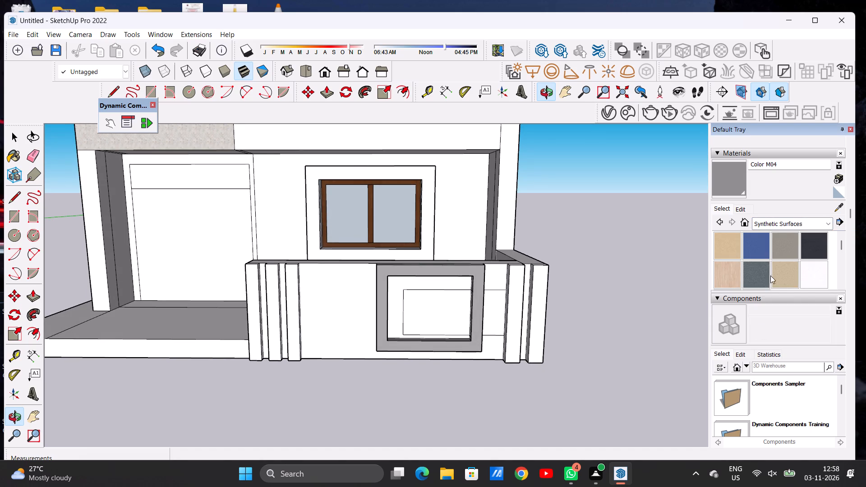
pyautogui.click(753, 264)
pyautogui.scroll(3, 370, 284)
pyautogui.click(349, 299)
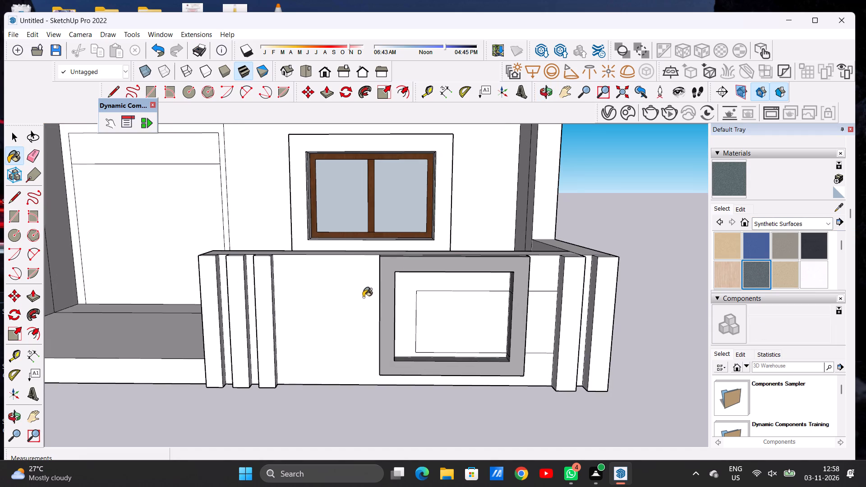
pyautogui.scroll(-1, 365, 297)
pyautogui.scroll(1, 366, 297)
pyautogui.scroll(-7, 368, 297)
pyautogui.scroll(4, 421, 303)
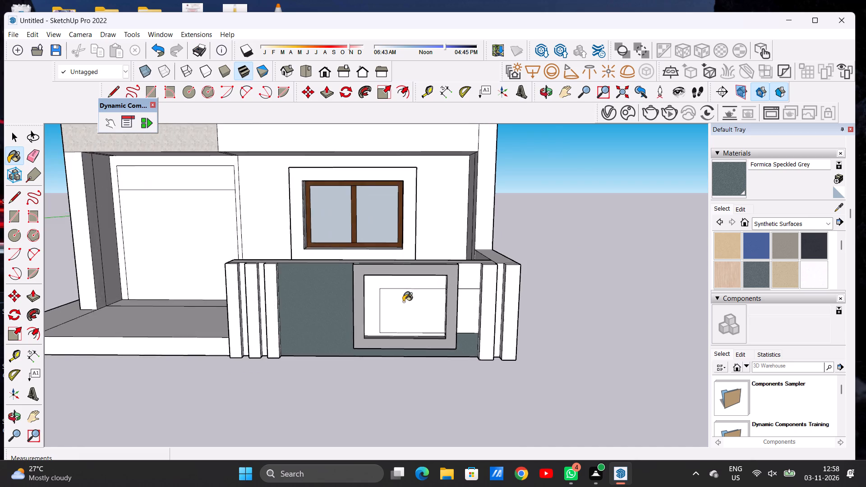
pyautogui.scroll(6, 403, 302)
pyautogui.click(374, 287)
pyautogui.scroll(-4, 373, 290)
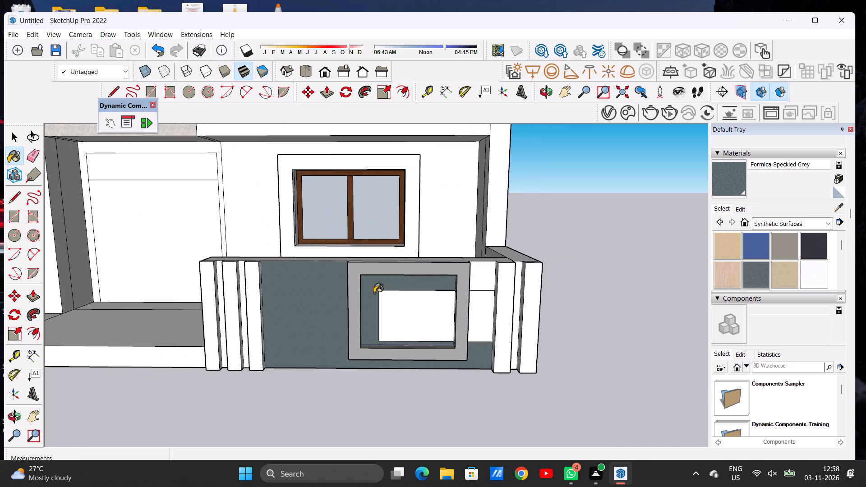
pyautogui.scroll(5, 491, 281)
pyautogui.click(478, 283)
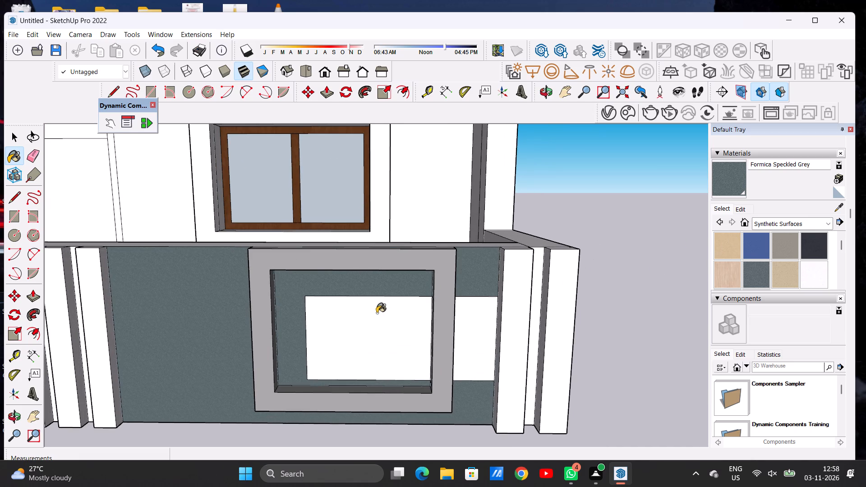
# Paint the recessed strips between the boundary wall's vertical ribs at both ends with Formica Speckled Grey.
pyautogui.scroll(-2, 376, 313)
pyautogui.scroll(-1, 508, 277)
pyautogui.scroll(11, 508, 277)
pyautogui.click(508, 273)
pyautogui.scroll(-12, 508, 281)
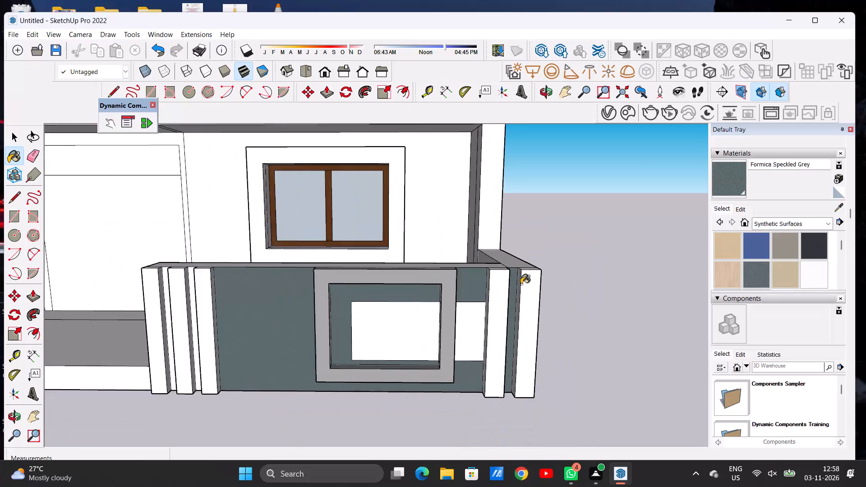
pyautogui.scroll(-9, 521, 284)
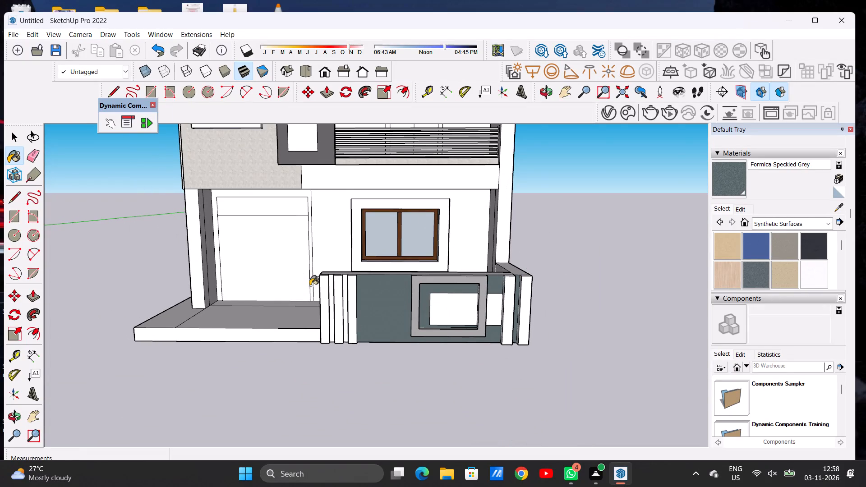
pyautogui.scroll(6, 310, 286)
pyautogui.scroll(10, 367, 259)
pyautogui.scroll(-1, 359, 263)
pyautogui.click(356, 262)
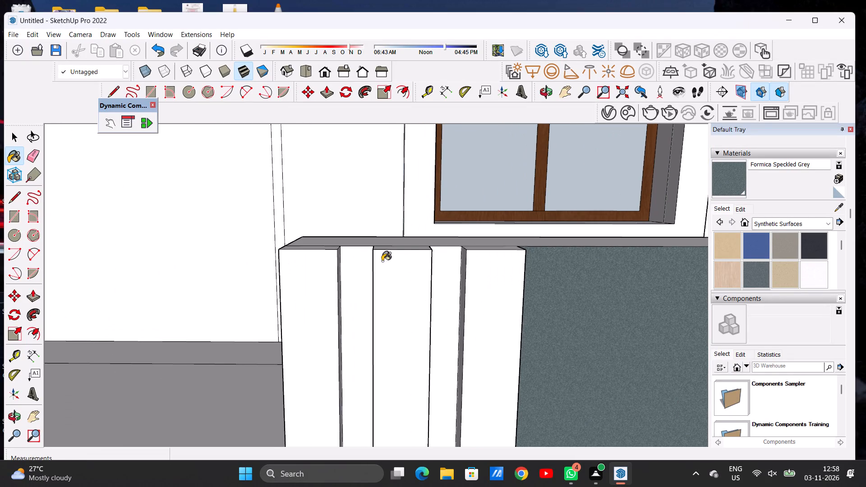
pyautogui.click(443, 256)
pyautogui.scroll(-18, 361, 287)
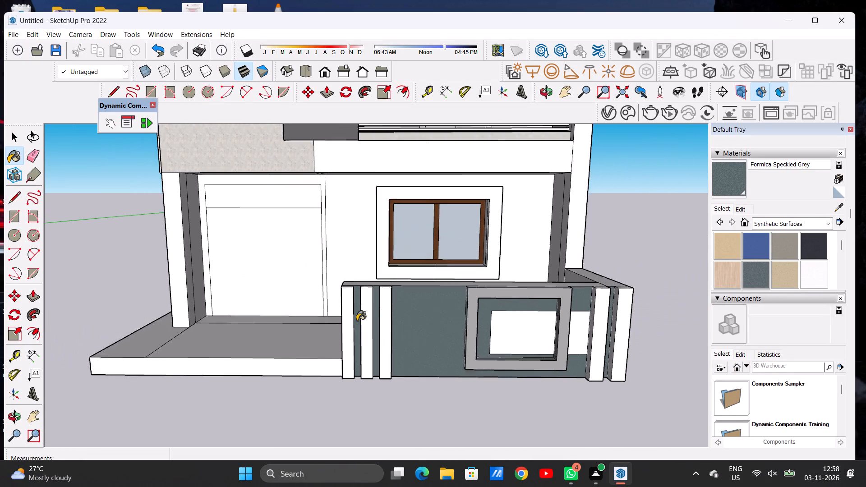
pyautogui.scroll(-2, 357, 321)
pyautogui.press('space')
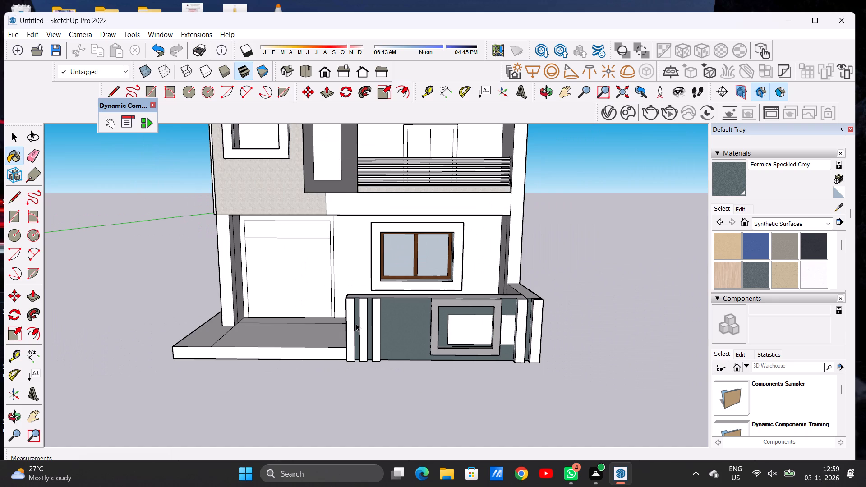
# Paint the rectangular panel inside the boundary-wall frame and its continuation beside the frame with 0046_Gold from Colors-Named.
pyautogui.click(773, 223)
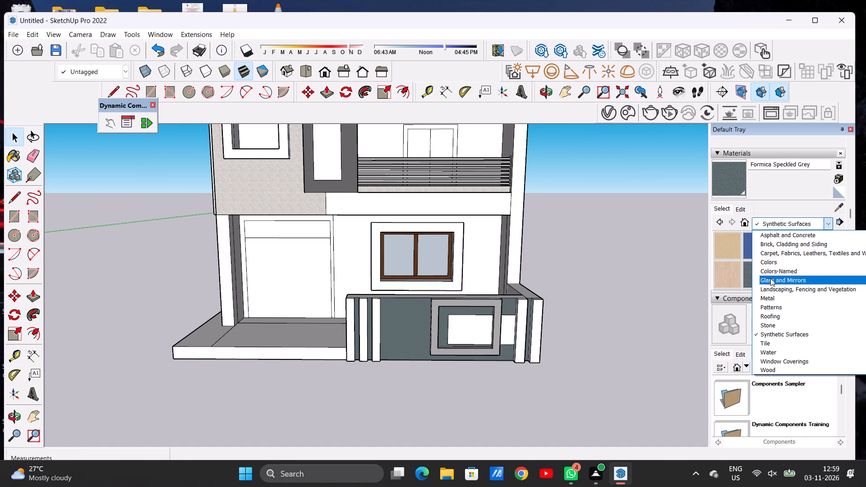
pyautogui.click(770, 270)
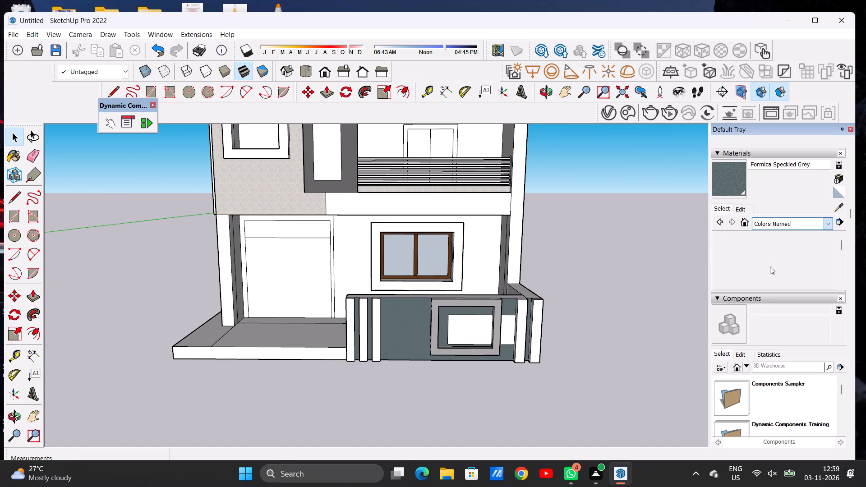
pyautogui.scroll(-7, 770, 266)
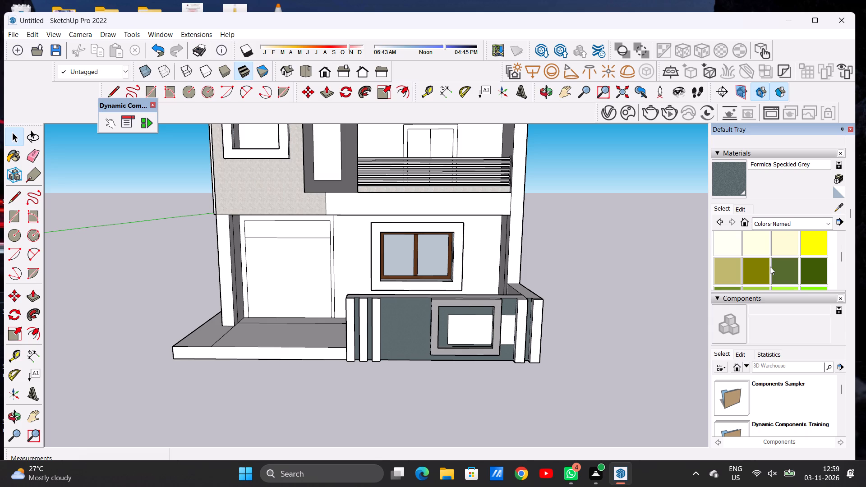
pyautogui.scroll(1, 770, 266)
pyautogui.click(752, 239)
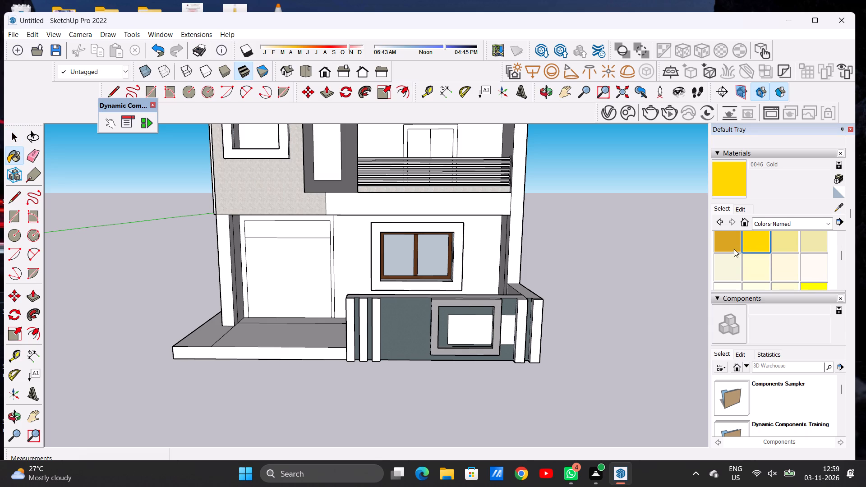
pyautogui.scroll(11, 453, 338)
pyautogui.click(496, 327)
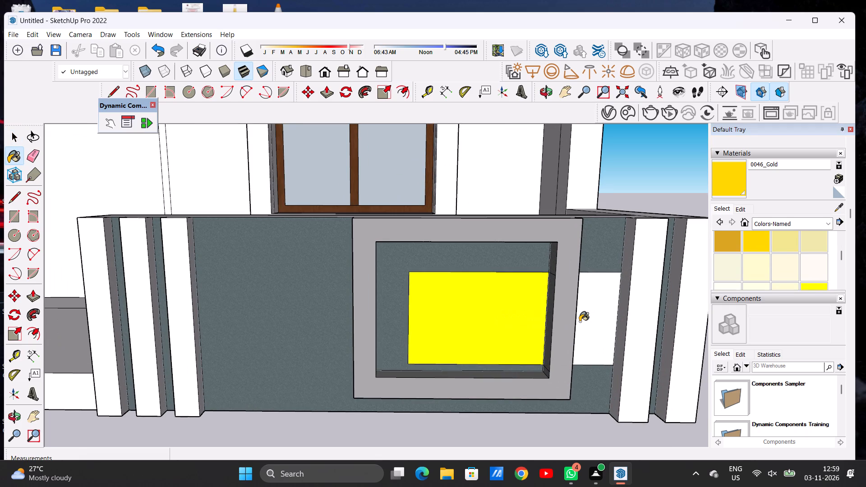
pyautogui.click(592, 317)
pyautogui.scroll(-8, 433, 334)
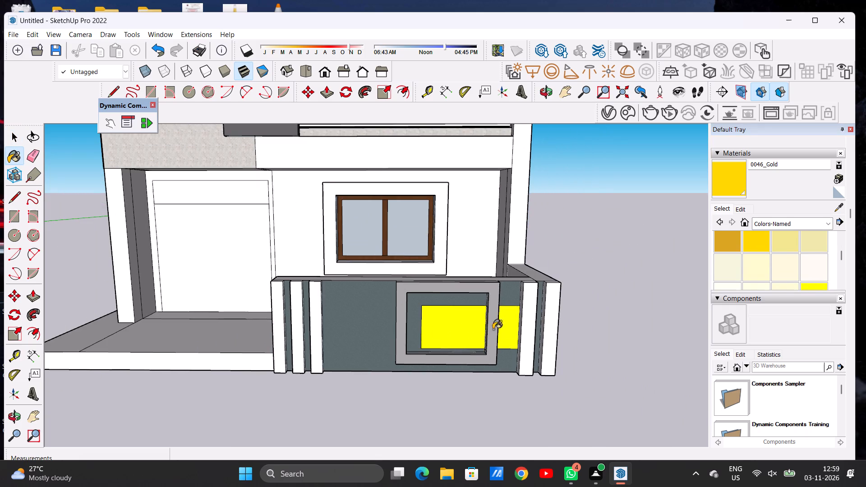
# Darken the 0046_Gold material slightly by lowering its colour brightness.
pyautogui.scroll(-1, 788, 270)
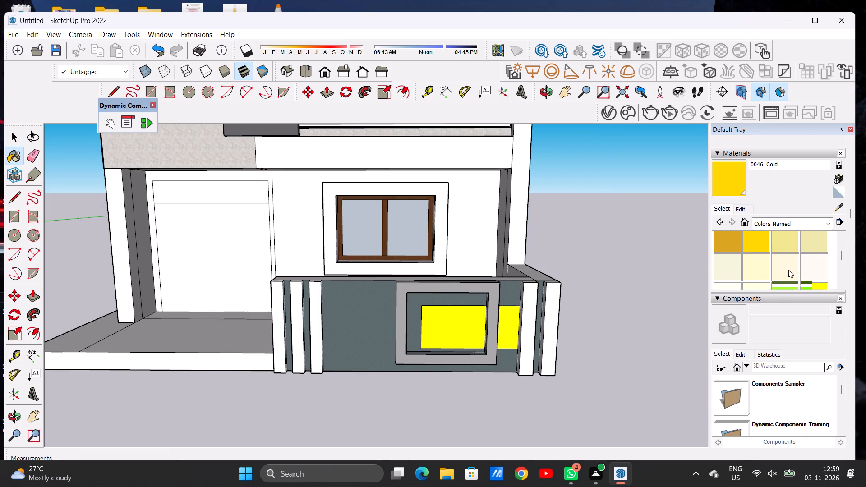
pyautogui.scroll(-1, 788, 270)
pyautogui.click(736, 208)
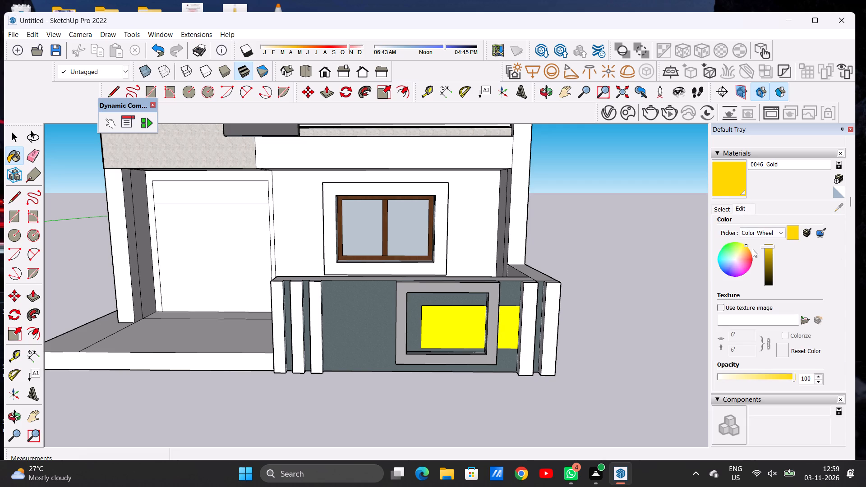
pyautogui.click(767, 252)
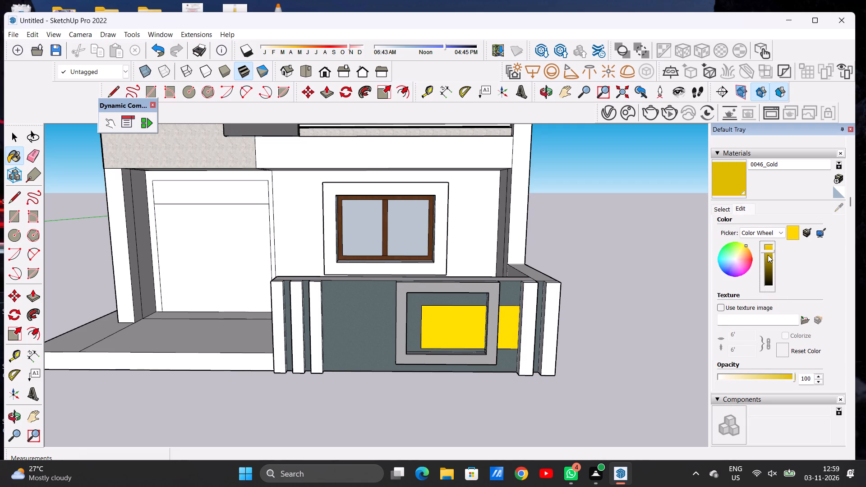
pyautogui.click(768, 255)
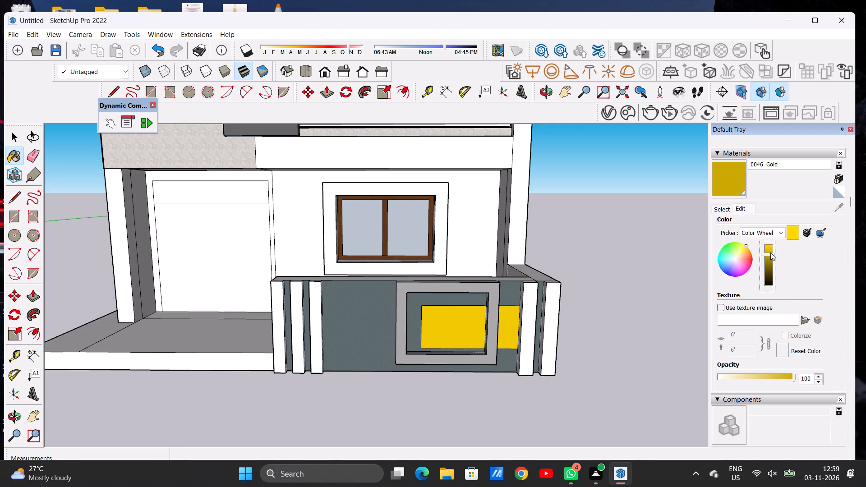
pyautogui.click(768, 251)
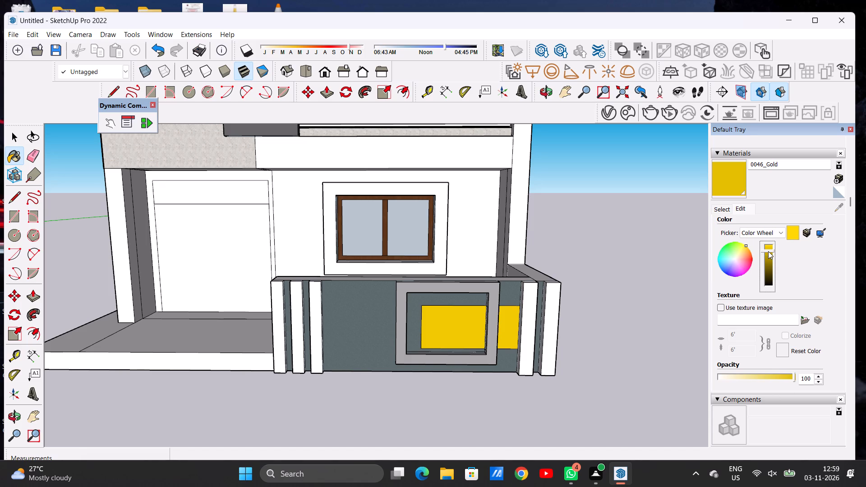
# Set the 0046_Gold material's opacity to 81.
pyautogui.scroll(11, 452, 336)
pyautogui.scroll(-6, 455, 344)
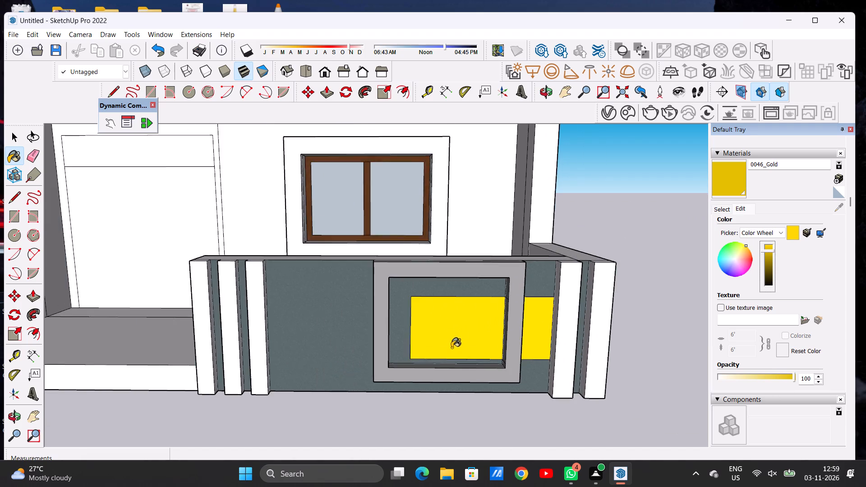
pyautogui.scroll(-6, 451, 348)
pyautogui.scroll(1, 436, 356)
pyautogui.scroll(-3, 436, 356)
pyautogui.scroll(1, 436, 356)
pyautogui.scroll(-10, 435, 356)
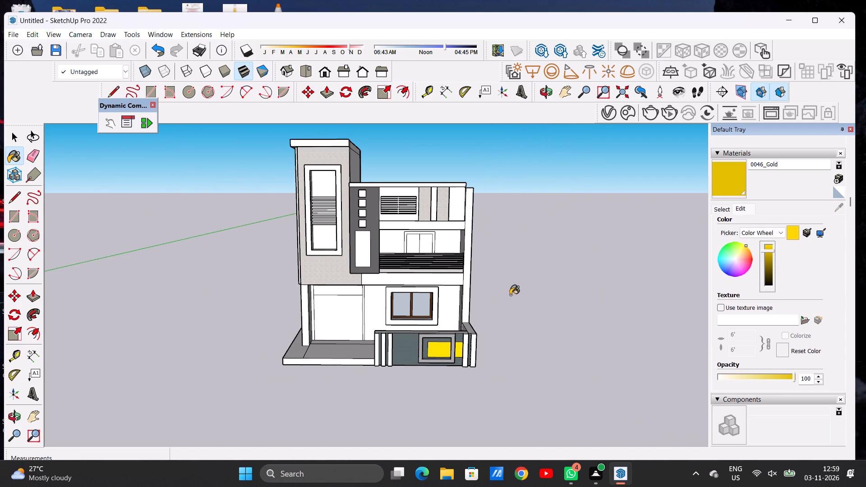
pyautogui.click(779, 375)
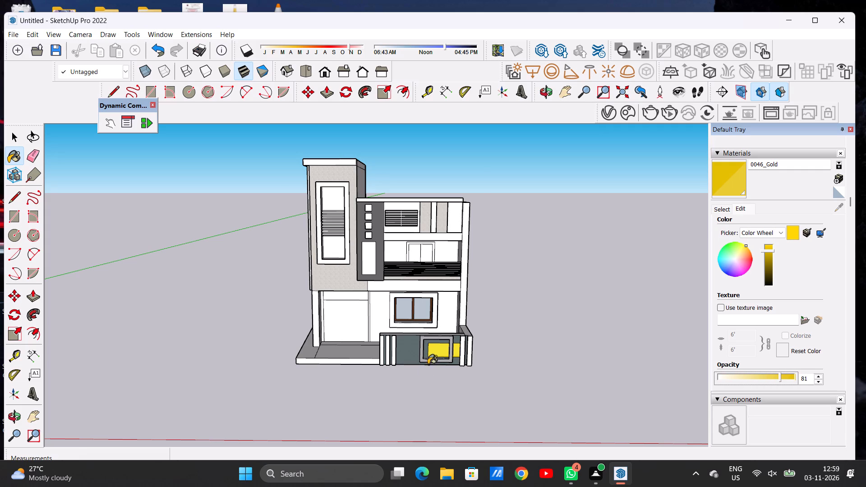
# Lower the 0046_Gold material's brightness a little further for a deeper gold on the boundary-wall panel.
pyautogui.scroll(5, 439, 356)
pyautogui.scroll(-1, 439, 356)
pyautogui.scroll(20, 439, 357)
pyautogui.scroll(4, 439, 357)
pyautogui.scroll(-3, 461, 378)
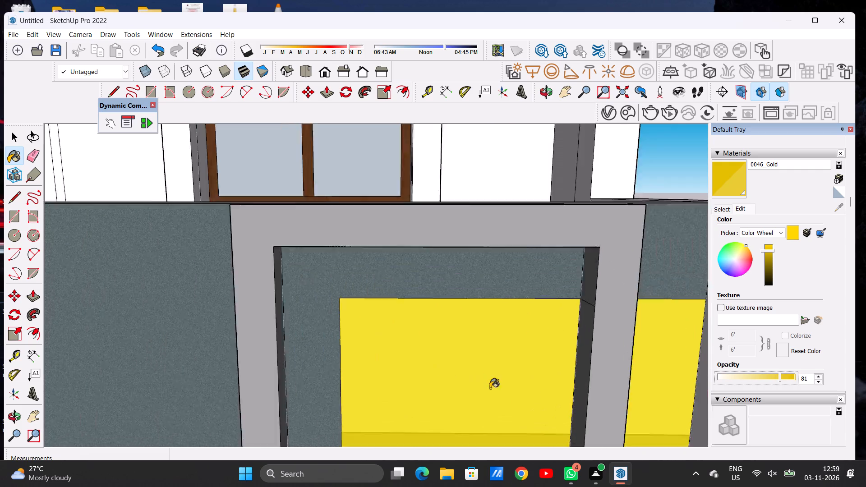
pyautogui.scroll(-20, 490, 388)
pyautogui.scroll(-2, 490, 388)
pyautogui.scroll(-3, 552, 372)
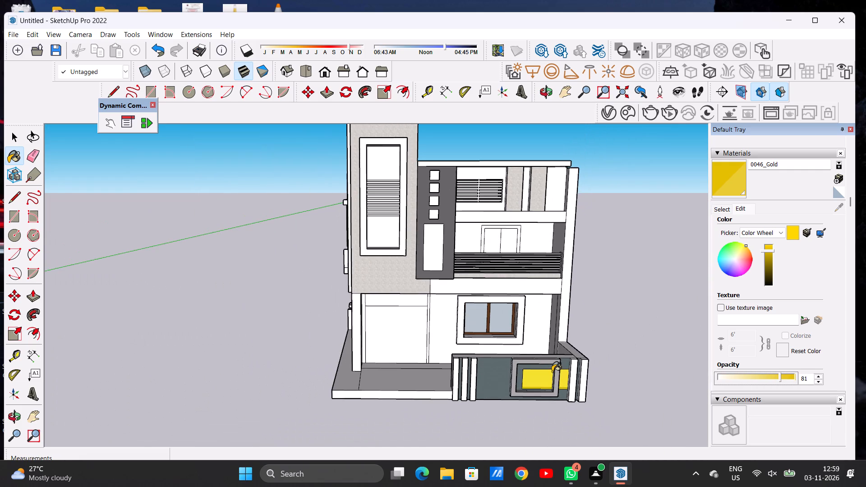
pyautogui.scroll(6, 557, 368)
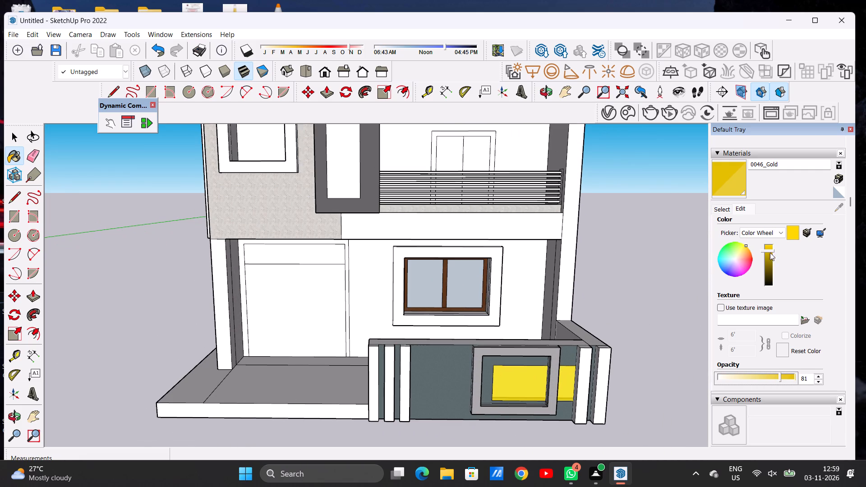
pyautogui.click(768, 254)
# Repaint the panel inside the boundary-wall frame and its continuation beside the frame with 0045_Goldenrod from Colors-Named.
pyautogui.click(719, 210)
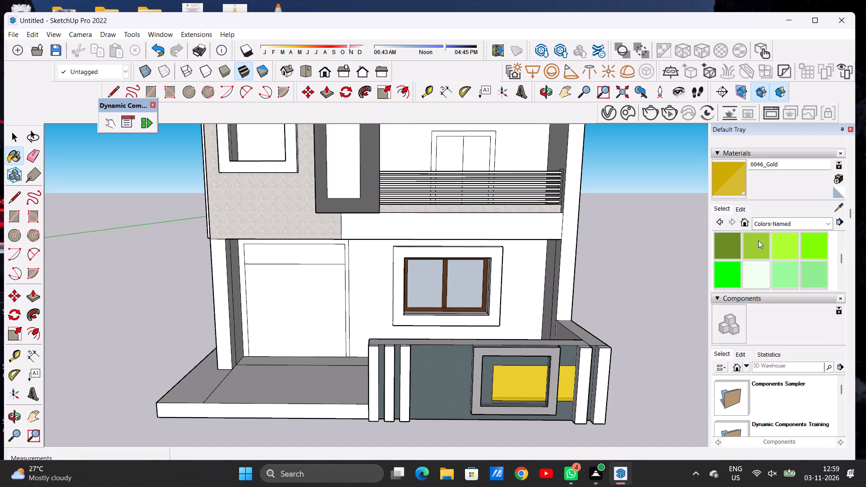
pyautogui.scroll(-4, 763, 258)
pyautogui.scroll(9, 763, 260)
pyautogui.scroll(-2, 764, 261)
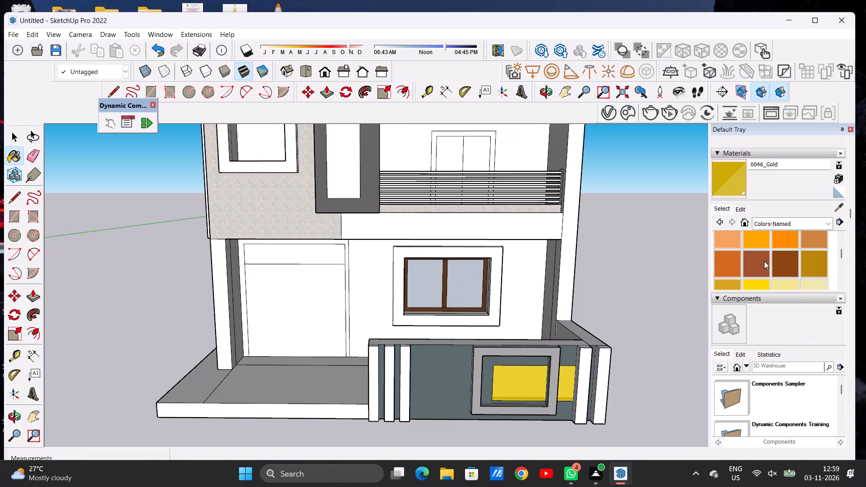
pyautogui.scroll(-1, 764, 261)
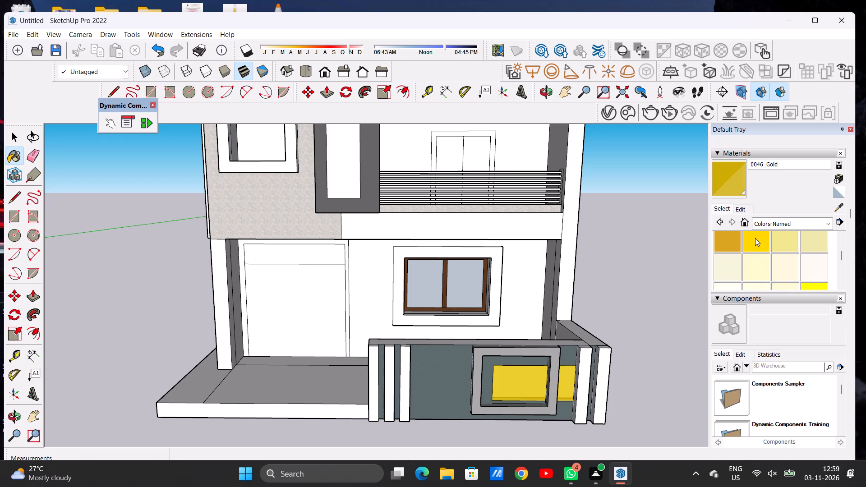
pyautogui.click(728, 242)
pyautogui.scroll(3, 525, 385)
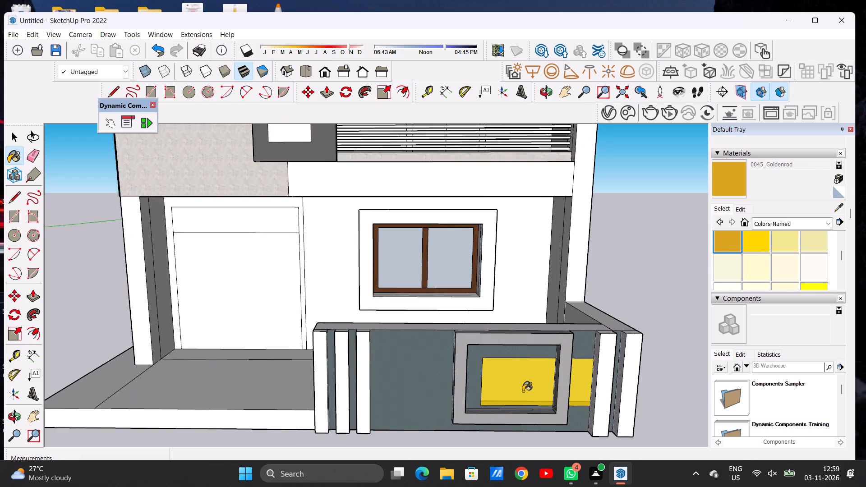
pyautogui.scroll(2, 523, 391)
pyautogui.click(519, 387)
pyautogui.click(589, 379)
# Raise the 0045_Goldenrod material's colour brightness slightly and check the tone on the boundary-wall panel.
pyautogui.scroll(-3, 512, 381)
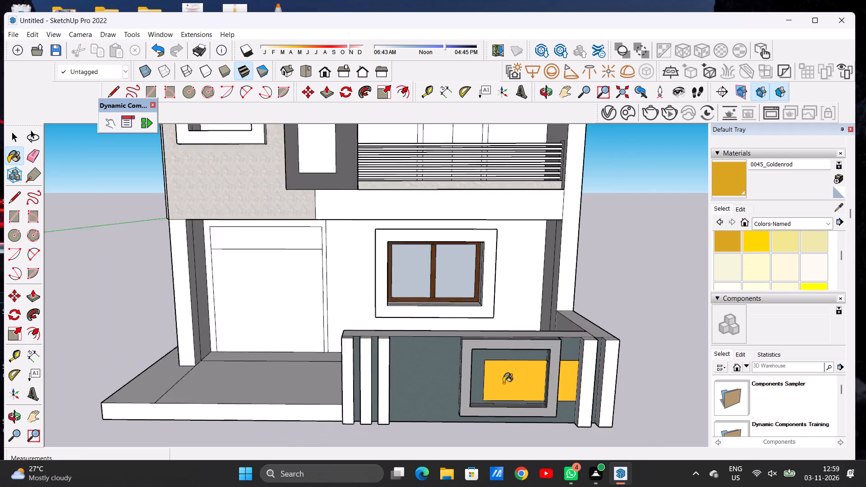
pyautogui.scroll(-14, 503, 383)
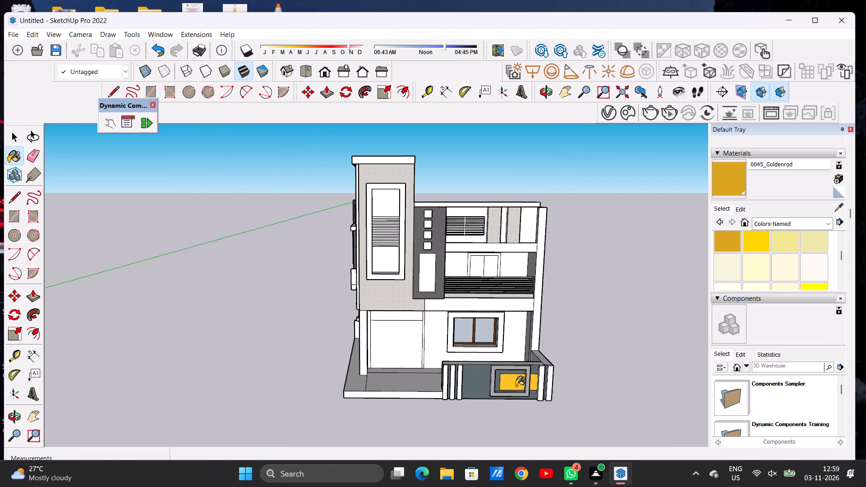
pyautogui.click(742, 213)
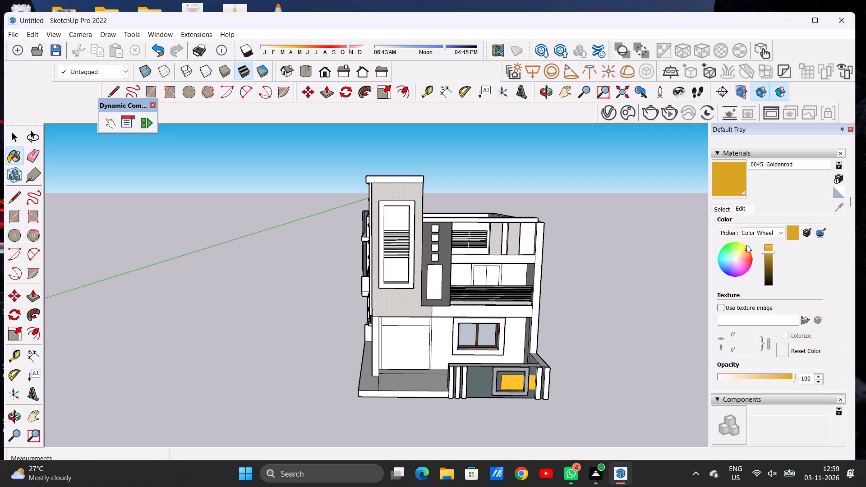
pyautogui.click(767, 249)
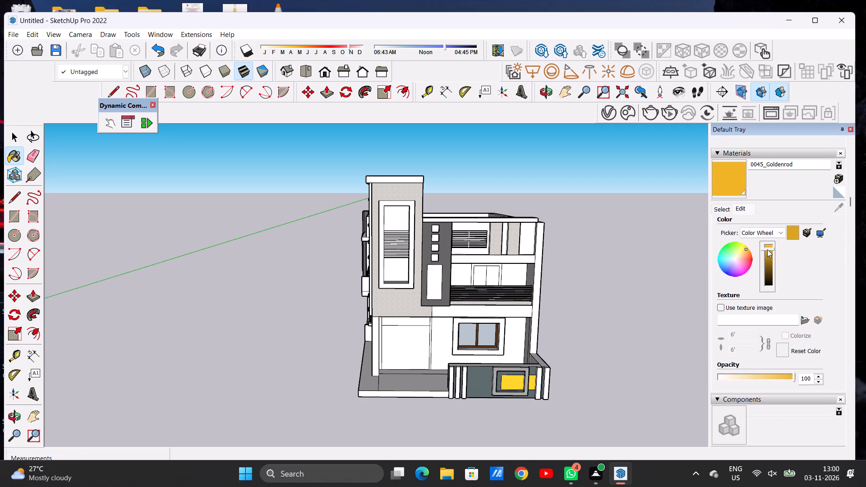
pyautogui.scroll(2, 516, 376)
pyautogui.scroll(-1, 516, 379)
pyautogui.scroll(16, 516, 381)
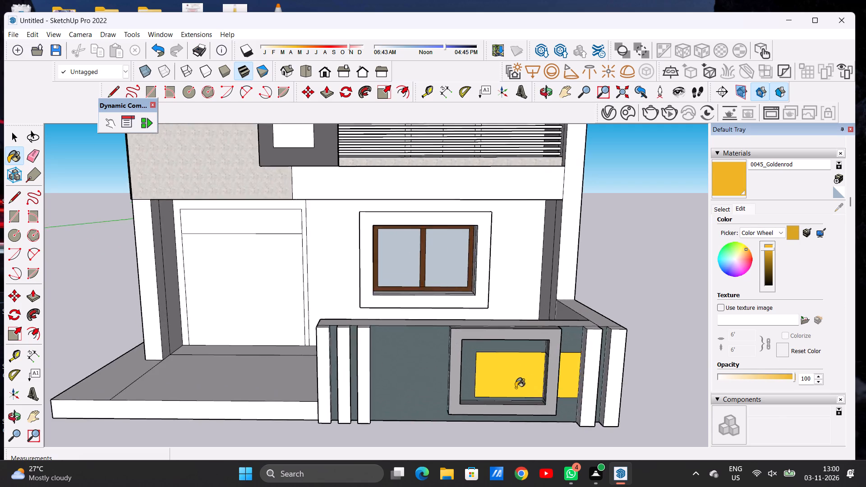
pyautogui.scroll(5, 516, 388)
pyautogui.scroll(-18, 502, 389)
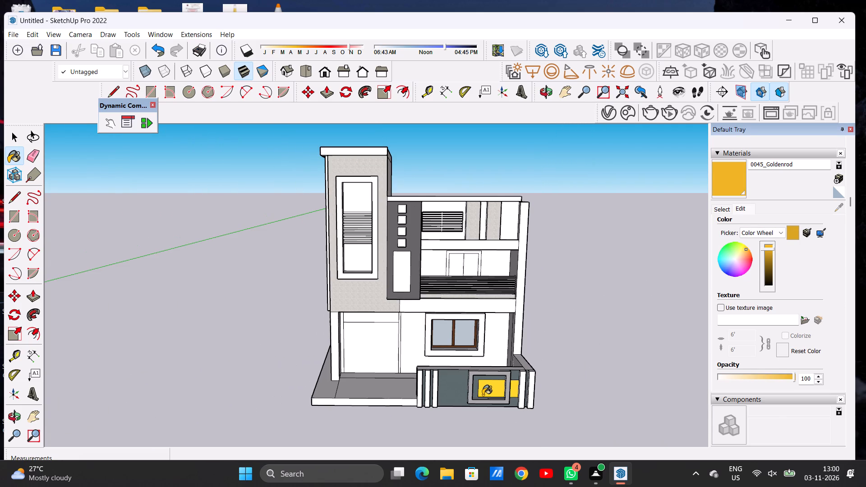
# Paint the front face of the slab band below the balcony railing with 0045_Goldenrod.
pyautogui.scroll(3, 471, 299)
pyautogui.scroll(-1, 471, 299)
pyautogui.scroll(3, 471, 299)
pyautogui.scroll(-1, 470, 303)
pyautogui.scroll(2, 470, 303)
pyautogui.click(470, 303)
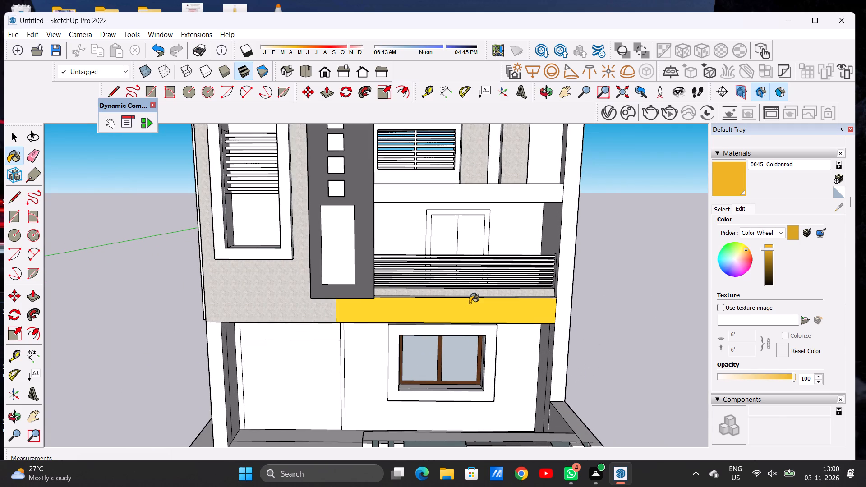
# Draw a line about 1' 8" long across the corner column's front face, level with the goldenrod band's lower edge.
pyautogui.scroll(-5, 454, 323)
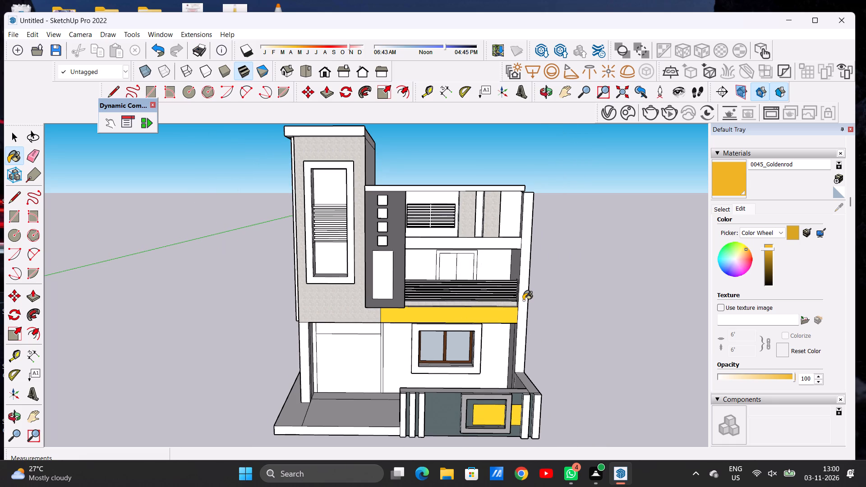
pyautogui.scroll(6, 526, 340)
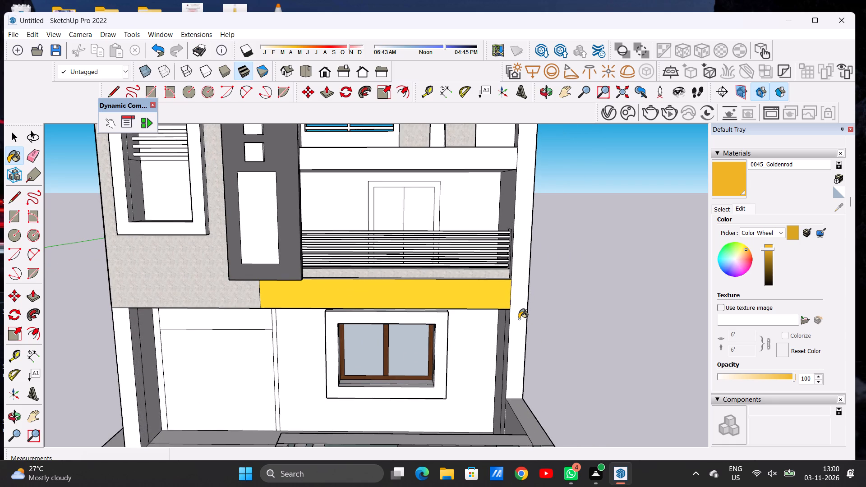
pyautogui.press('space')
pyautogui.write('O')
pyautogui.moveTo(522, 351); pyautogui.dragTo(425, 358)
pyautogui.scroll(-4, 508, 346)
pyautogui.scroll(6, 464, 343)
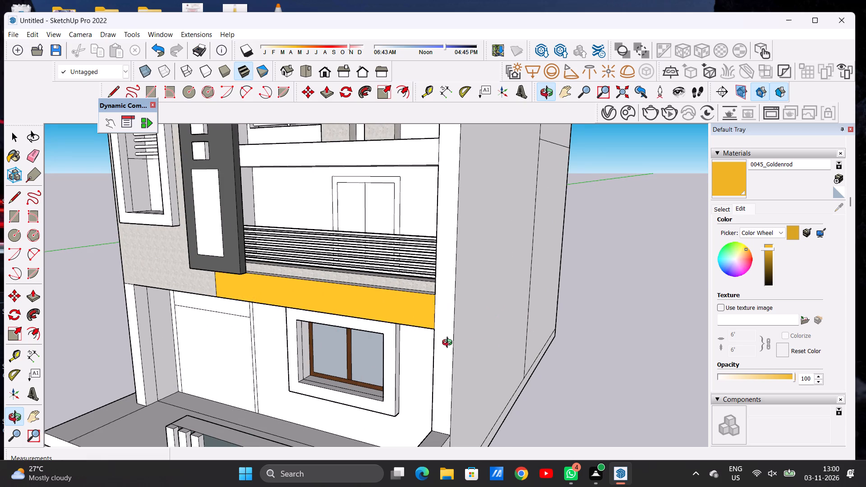
pyautogui.press('l')
pyautogui.scroll(1, 424, 335)
pyautogui.scroll(-1, 424, 335)
pyautogui.scroll(4, 424, 335)
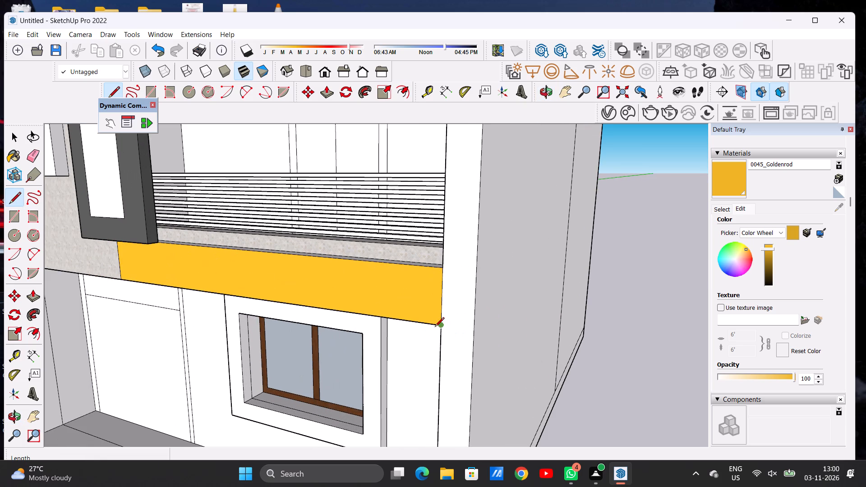
pyautogui.click(440, 327)
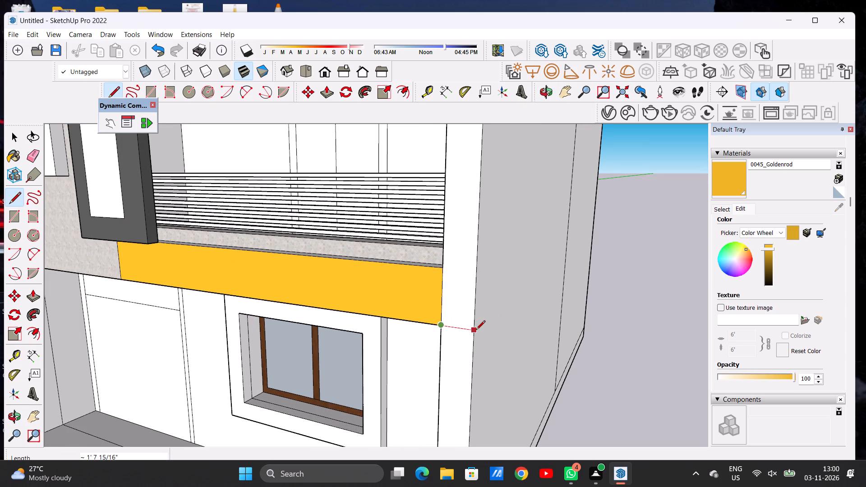
pyautogui.click(476, 331)
# Push the ground-floor part of the corner column's front face back about 1' 6 13/16" with Push/Pull.
pyautogui.press('space')
pyautogui.write('P')
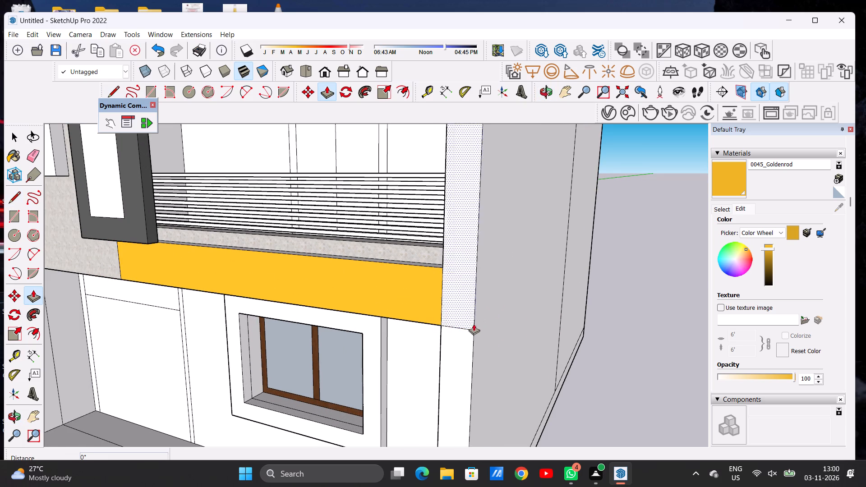
pyautogui.scroll(-2, 473, 324)
pyautogui.scroll(1, 472, 324)
pyautogui.scroll(-6, 472, 324)
pyautogui.scroll(1, 468, 348)
pyautogui.scroll(-3, 468, 347)
pyautogui.scroll(10, 465, 415)
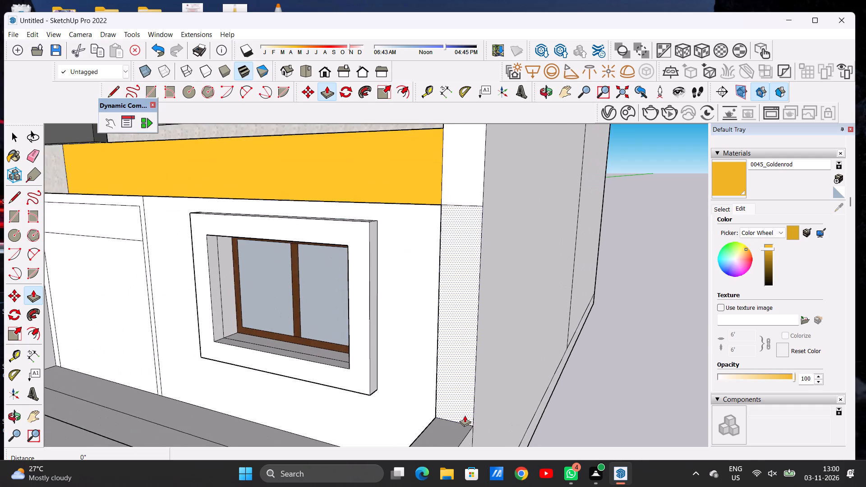
pyautogui.click(465, 415)
pyautogui.click(478, 400)
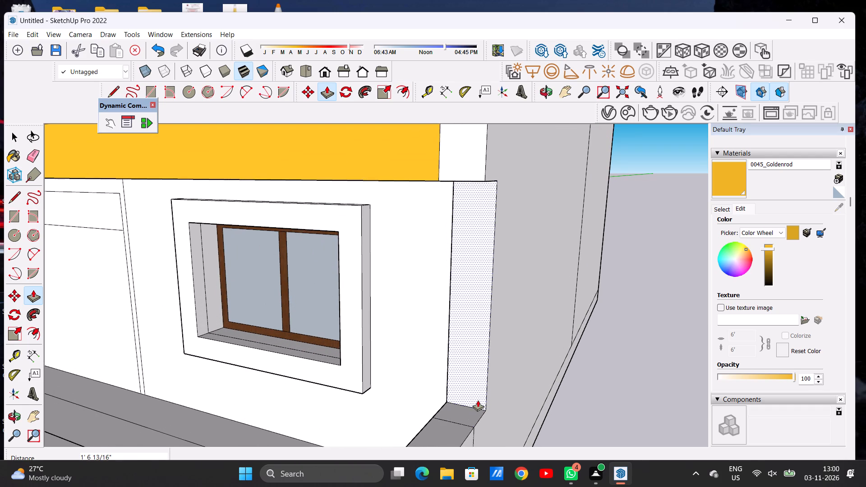
# Paint the front face of the corner column above the ground floor with 0045_Goldenrod.
pyautogui.press('space')
pyautogui.write('O')
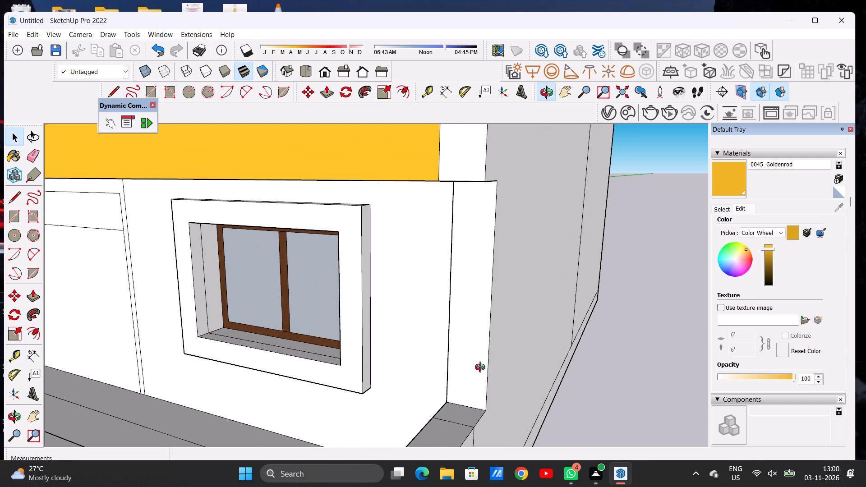
pyautogui.moveTo(490, 358); pyautogui.dragTo(414, 368)
pyautogui.scroll(-7, 478, 368)
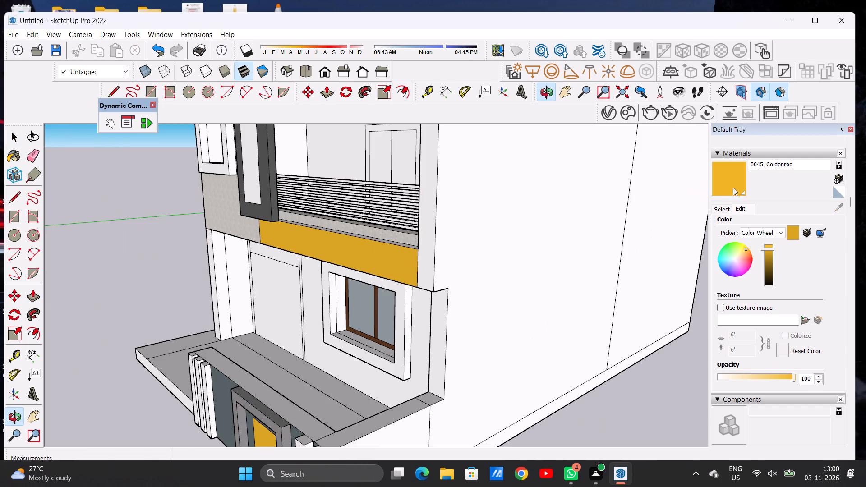
pyautogui.click(730, 186)
pyautogui.click(426, 266)
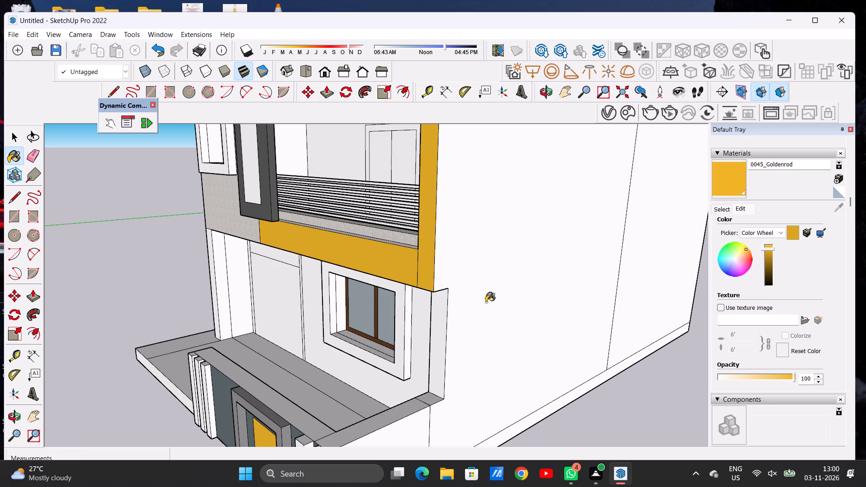
# Paint the narrow ledge in front of the balcony railing's base and the corner column's inner side with 0045_Goldenrod.
pyautogui.scroll(-15, 488, 309)
pyautogui.press('o')
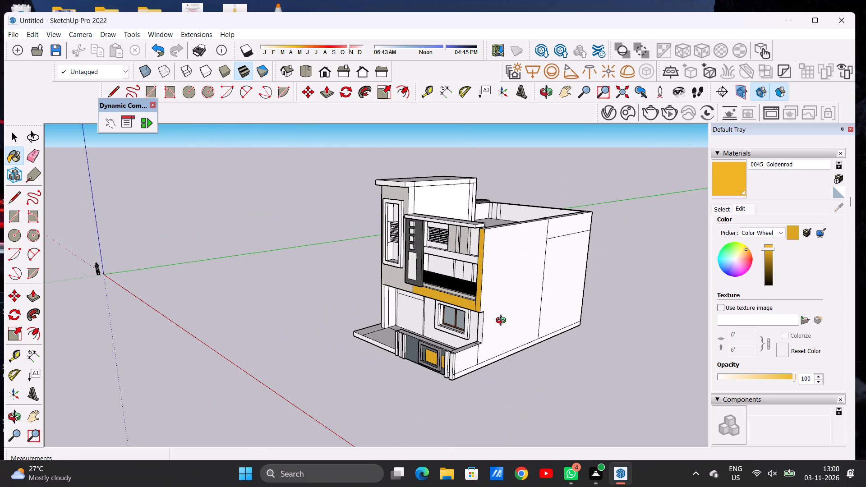
pyautogui.moveTo(457, 316); pyautogui.dragTo(619, 298)
pyautogui.scroll(6, 442, 275)
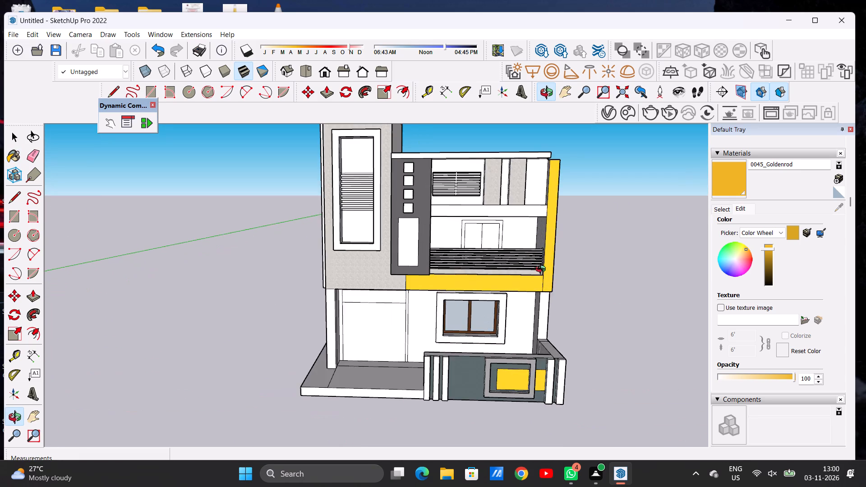
pyautogui.moveTo(539, 283); pyautogui.dragTo(590, 281)
pyautogui.scroll(7, 542, 265)
pyautogui.moveTo(542, 276); pyautogui.dragTo(544, 325)
pyautogui.scroll(5, 554, 329)
pyautogui.click(719, 193)
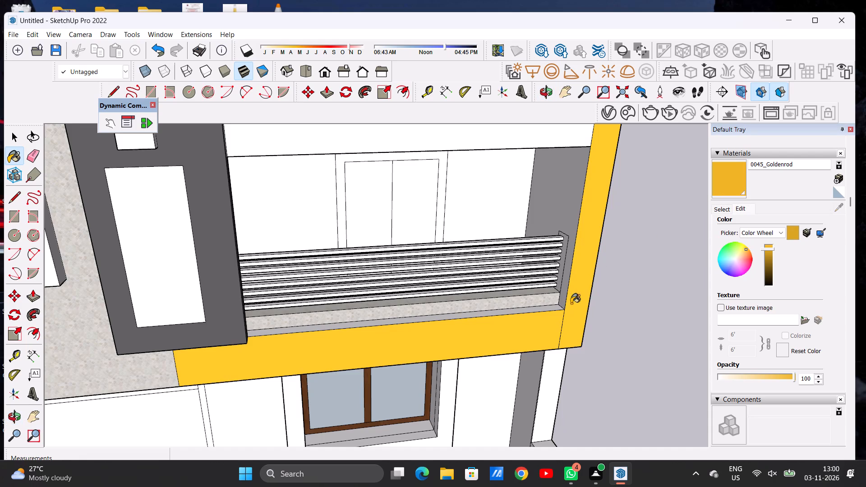
pyautogui.scroll(11, 555, 310)
pyautogui.click(551, 309)
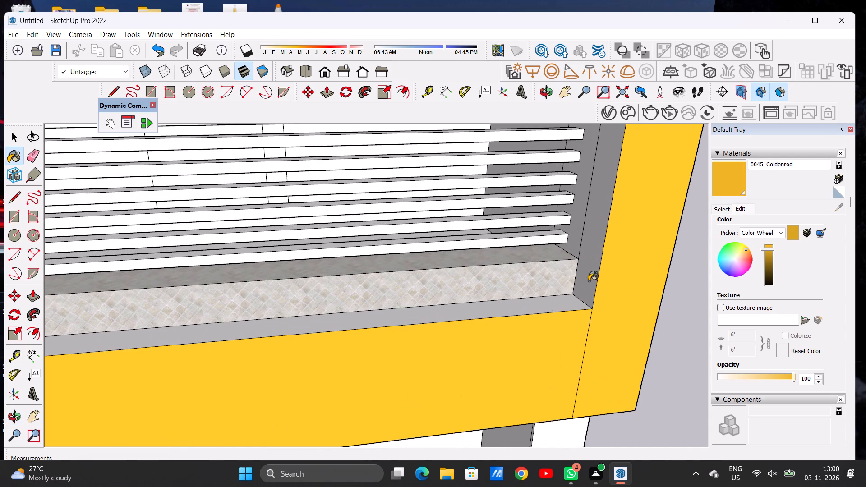
pyautogui.click(589, 281)
# Paint the front face of the slab band above the balcony with 0045_Goldenrod.
pyautogui.scroll(-13, 557, 325)
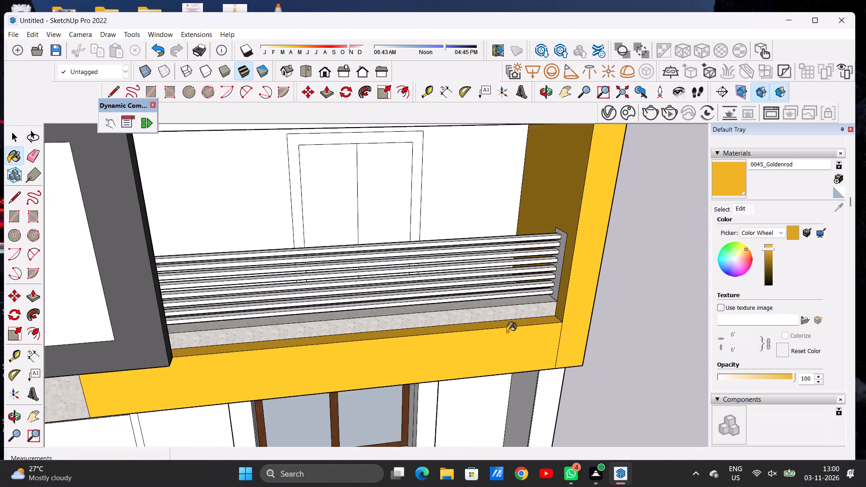
pyautogui.scroll(-1, 493, 330)
pyautogui.scroll(-5, 443, 317)
pyautogui.scroll(1, 518, 219)
pyautogui.scroll(-1, 518, 219)
pyautogui.scroll(8, 518, 219)
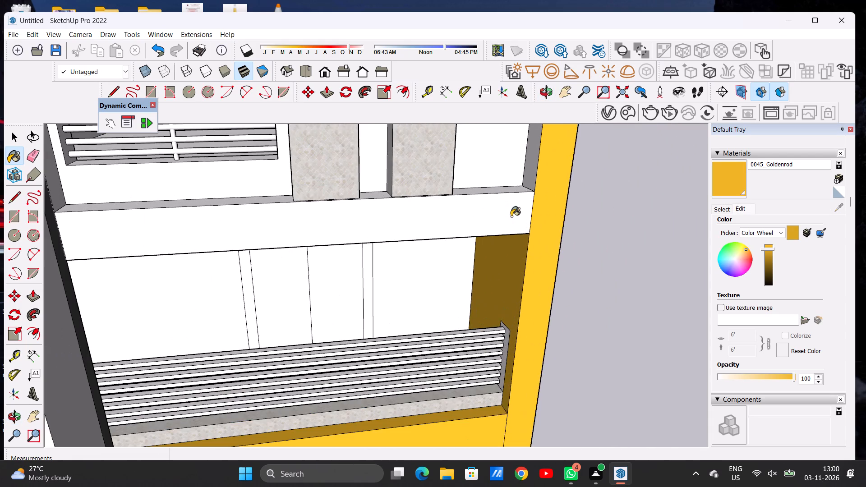
pyautogui.scroll(1, 511, 216)
pyautogui.click(497, 209)
# Paint the underside of the slab band above the balcony with 0045_Goldenrod.
pyautogui.scroll(-10, 468, 247)
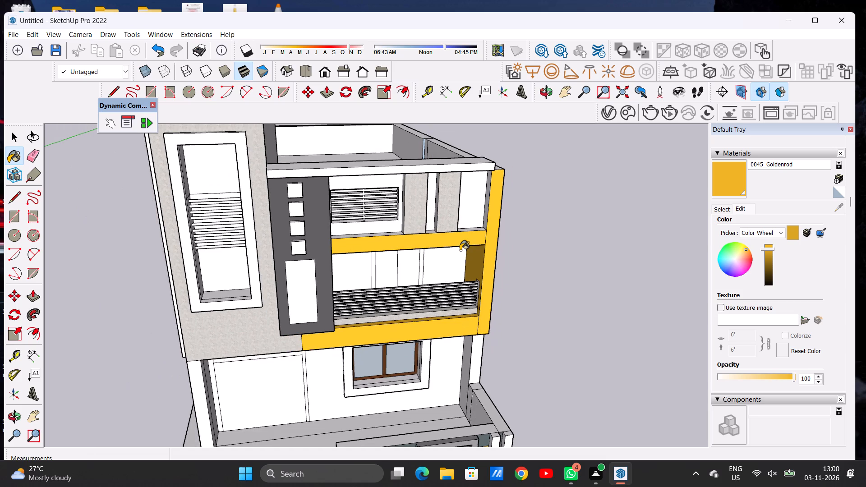
pyautogui.press('o')
pyautogui.moveTo(476, 268); pyautogui.dragTo(398, 145)
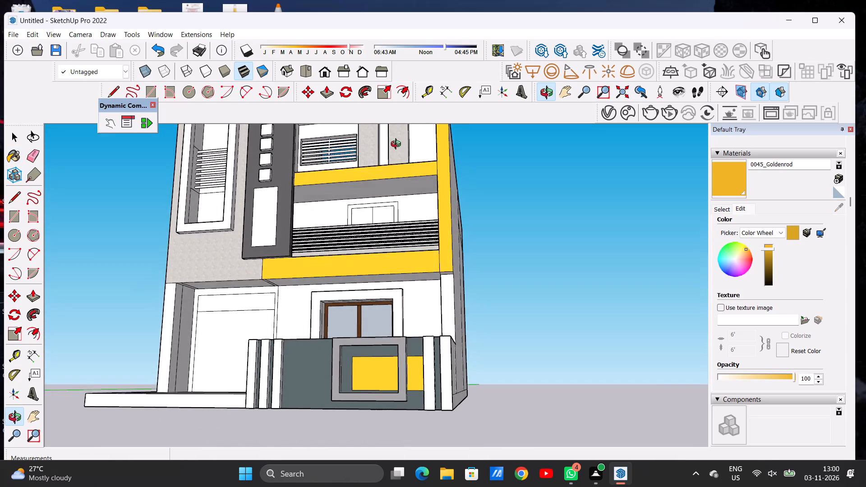
pyautogui.moveTo(398, 145); pyautogui.dragTo(419, 159)
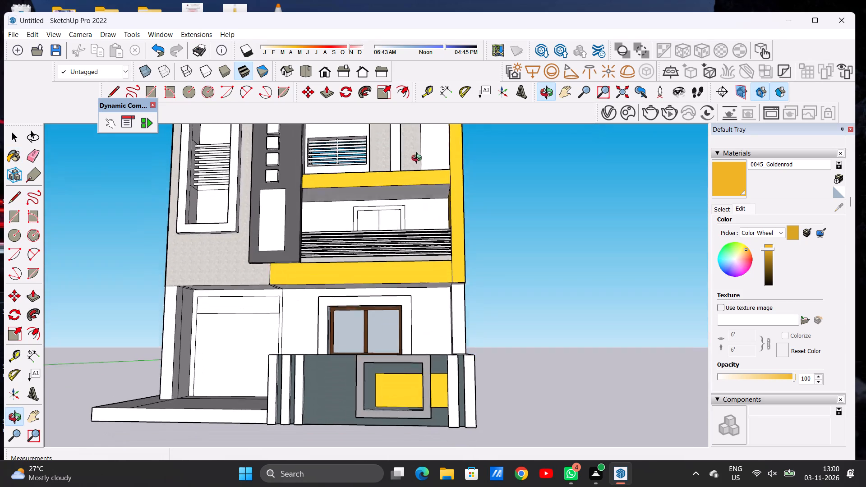
pyautogui.moveTo(419, 159); pyautogui.dragTo(419, 153)
pyautogui.click(719, 183)
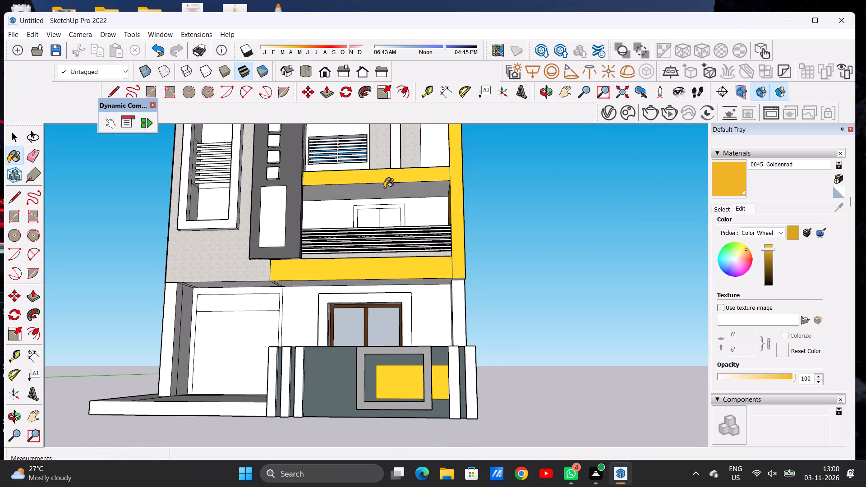
pyautogui.click(384, 188)
pyautogui.press('space')
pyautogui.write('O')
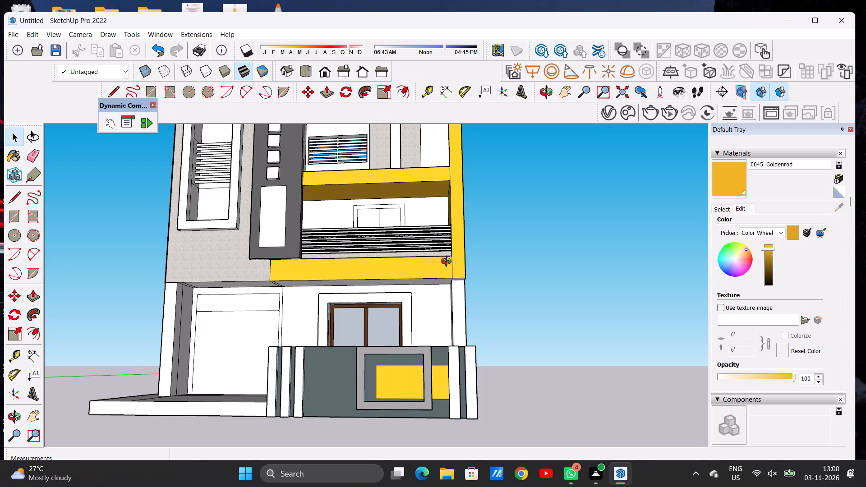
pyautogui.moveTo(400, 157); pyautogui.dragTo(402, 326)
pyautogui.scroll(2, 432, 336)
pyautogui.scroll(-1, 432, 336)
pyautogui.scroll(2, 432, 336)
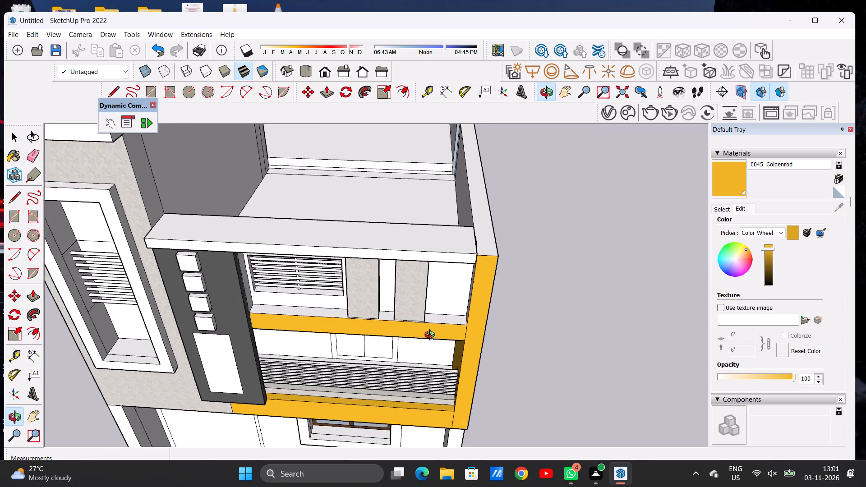
# Paint both exposed parts of the ledge on top of the slab band above the balcony with 0045_Goldenrod.
pyautogui.scroll(-1, 432, 336)
pyautogui.click(724, 181)
pyautogui.scroll(5, 332, 307)
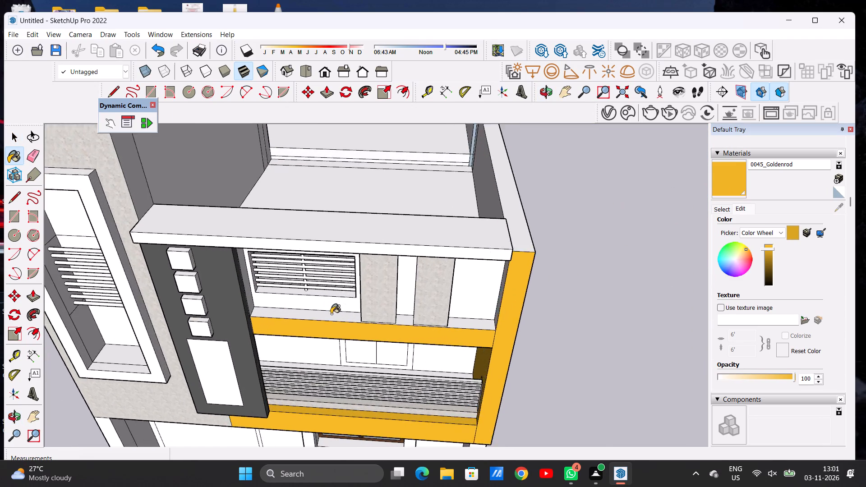
pyautogui.scroll(5, 331, 314)
pyautogui.click(332, 318)
pyautogui.click(566, 332)
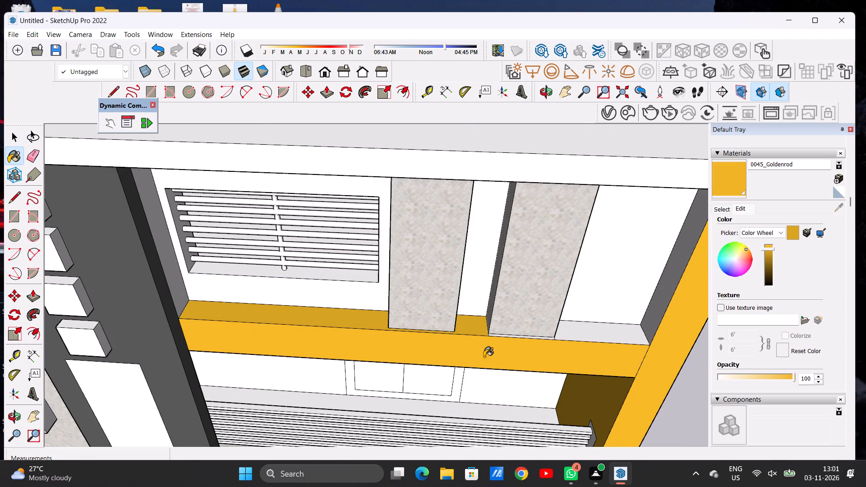
# Paint the front and outer side of the tower's vertical strip nearest the dark gray band with 0045_Goldenrod.
pyautogui.scroll(-5, 402, 360)
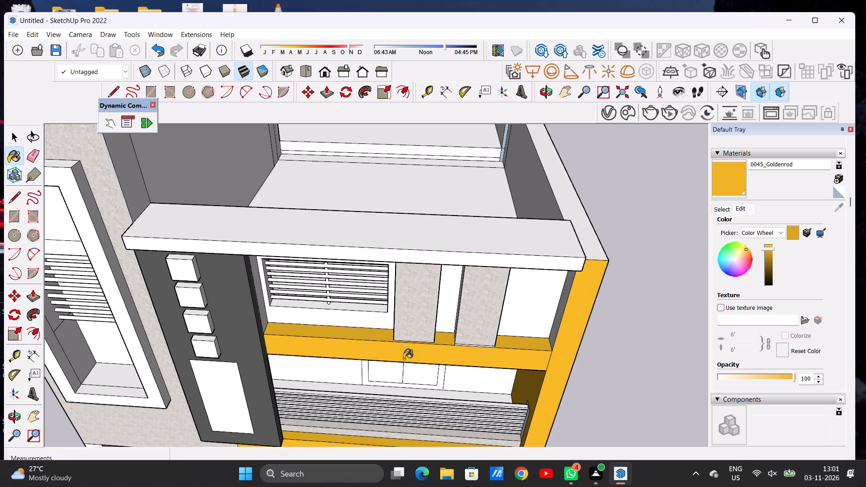
pyautogui.scroll(-3, 438, 360)
pyautogui.scroll(-2, 477, 344)
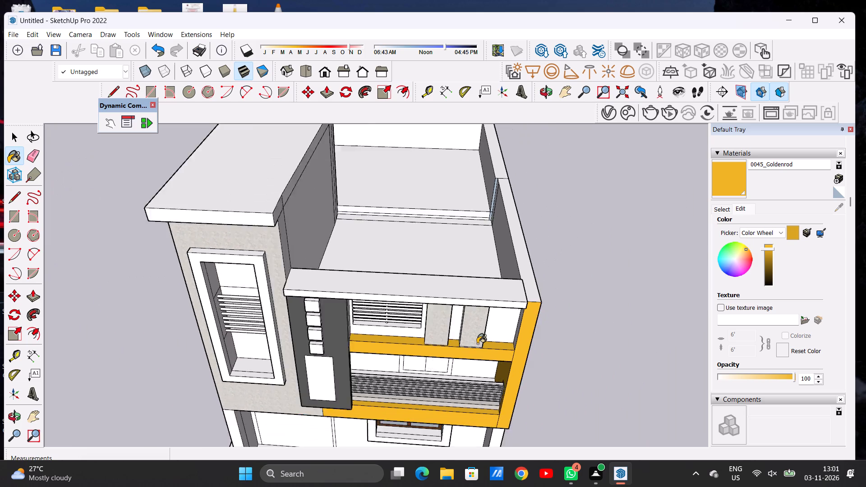
pyautogui.scroll(-7, 477, 344)
pyautogui.press('o')
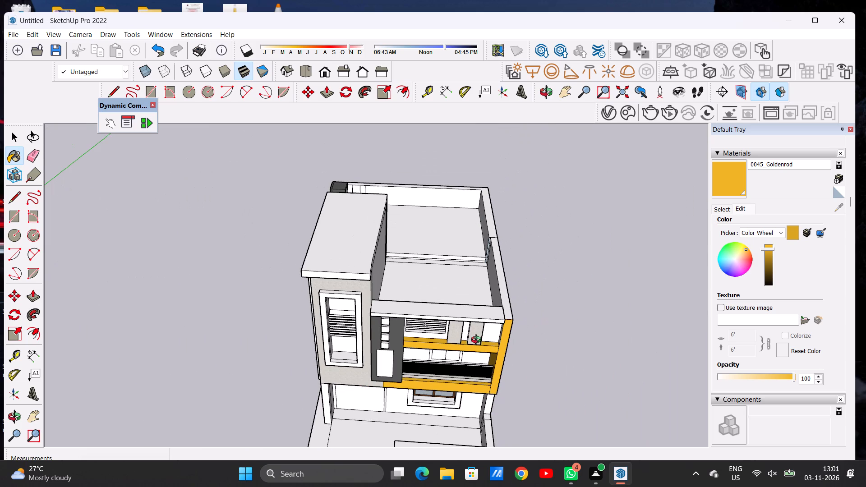
pyautogui.moveTo(280, 341); pyautogui.dragTo(502, 261)
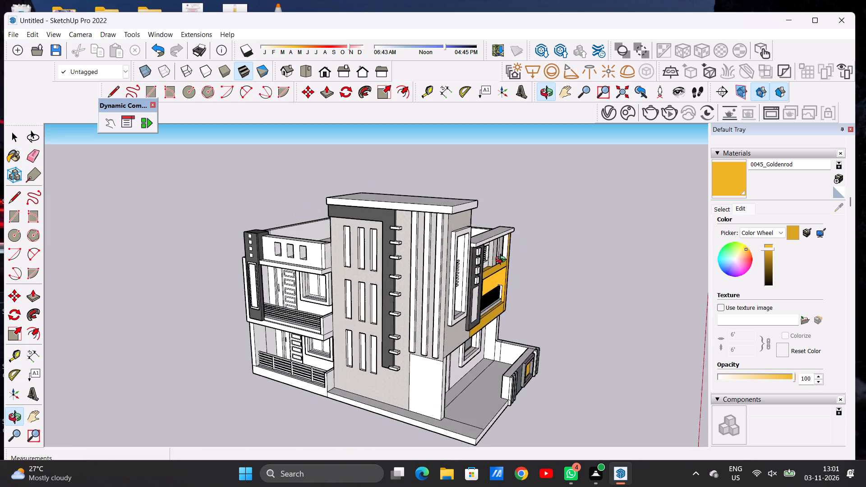
pyautogui.moveTo(502, 261); pyautogui.dragTo(518, 258)
pyautogui.scroll(2, 419, 317)
pyautogui.scroll(-1, 418, 318)
pyautogui.scroll(3, 417, 320)
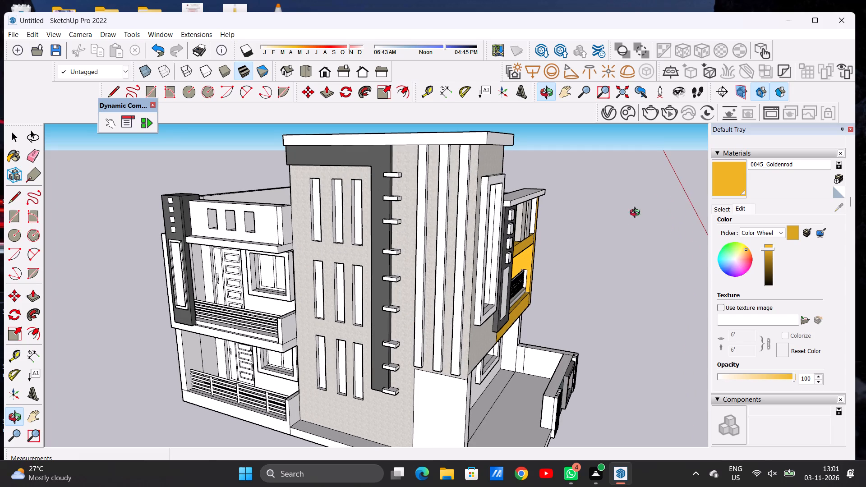
pyautogui.click(726, 181)
pyautogui.scroll(14, 428, 238)
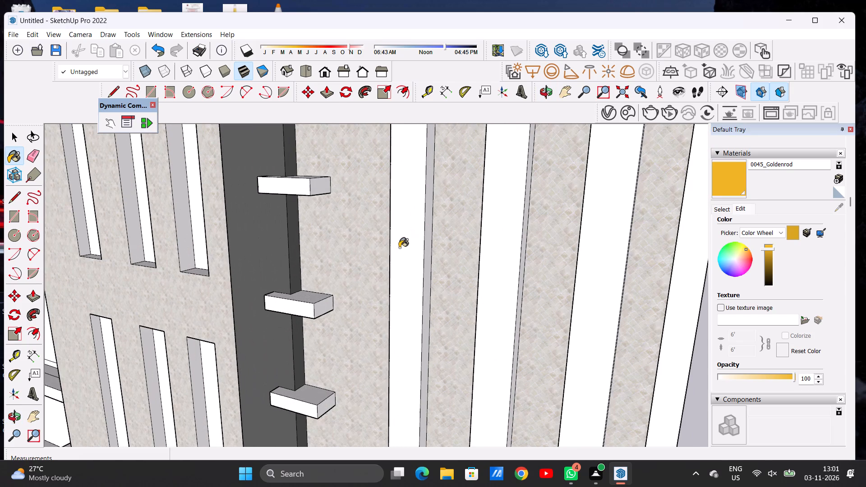
pyautogui.click(413, 232)
pyautogui.click(427, 230)
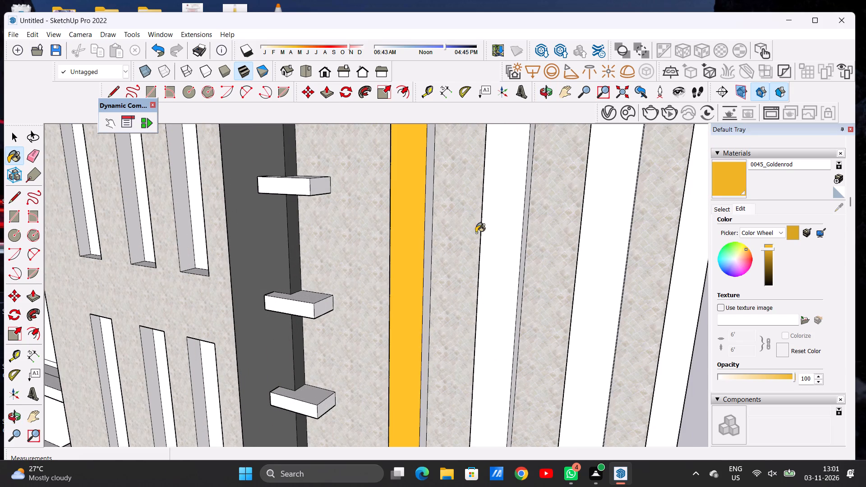
# Paint the front and the matching side face of the tower's middle vertical strip with 0045_Goldenrod.
pyautogui.click(505, 234)
pyautogui.scroll(-5, 404, 250)
pyautogui.scroll(1, 402, 251)
pyautogui.scroll(-1, 402, 252)
pyautogui.scroll(12, 478, 251)
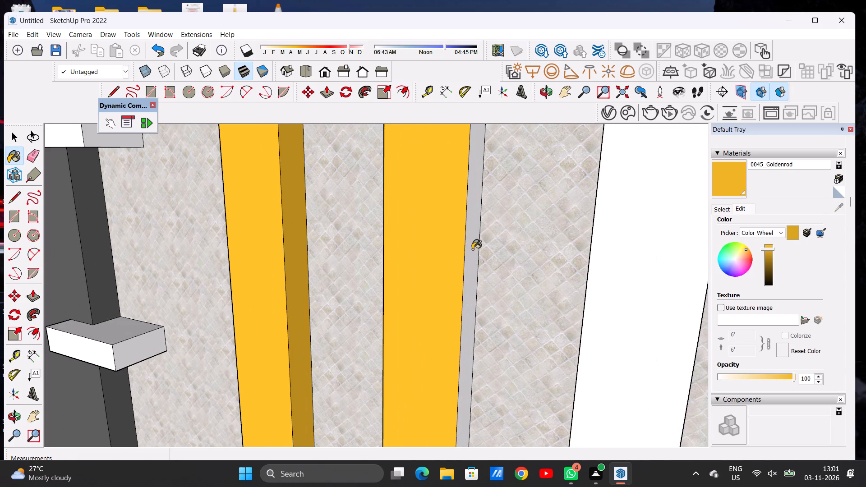
pyautogui.click(471, 248)
# Paint the side and front faces of the third vertical strip, nearest the tower's corner, with 0045_Goldenrod.
pyautogui.scroll(-7, 417, 252)
pyautogui.scroll(1, 417, 254)
pyautogui.scroll(-6, 406, 252)
pyautogui.scroll(10, 493, 260)
pyautogui.scroll(-1, 493, 262)
pyautogui.scroll(2, 493, 262)
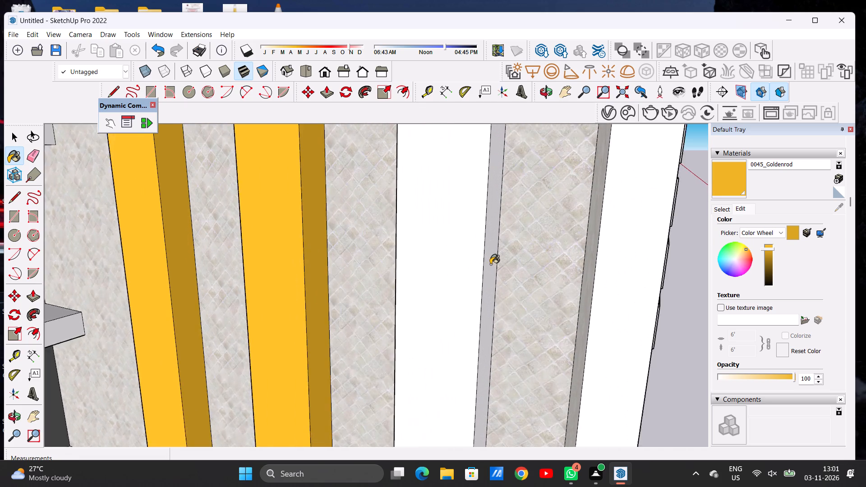
pyautogui.scroll(3, 490, 264)
pyautogui.click(488, 251)
pyautogui.click(463, 265)
# Paint the sides of the tower's three vertical strips that face the dark gray band with 0045_Goldenrod.
pyautogui.scroll(-9, 467, 293)
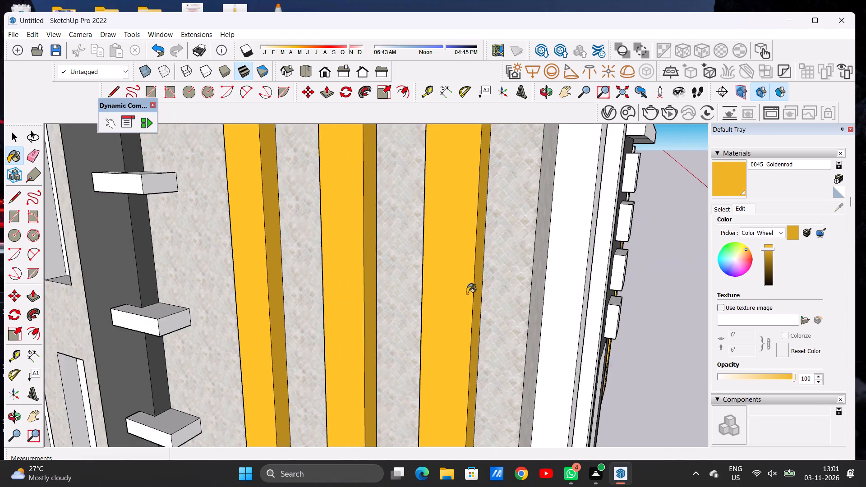
pyautogui.scroll(-16, 467, 294)
pyautogui.press('o')
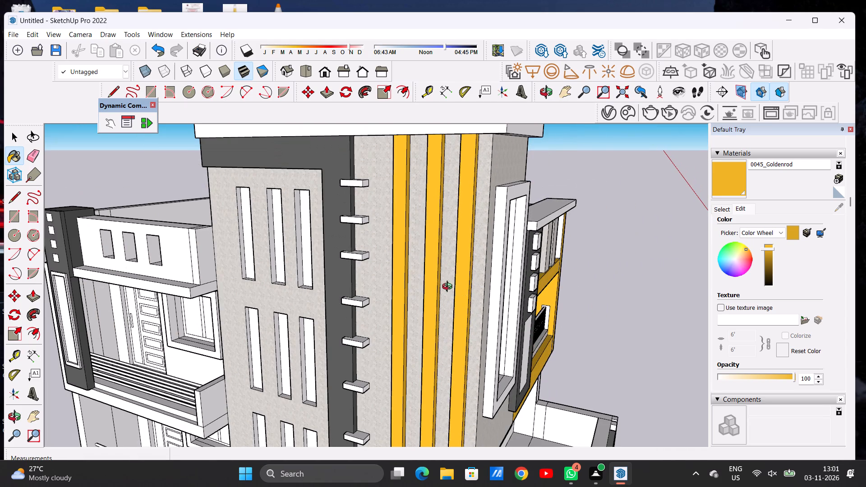
pyautogui.scroll(-7, 445, 279)
pyautogui.moveTo(411, 294); pyautogui.dragTo(623, 297)
pyautogui.moveTo(506, 302); pyautogui.dragTo(550, 292)
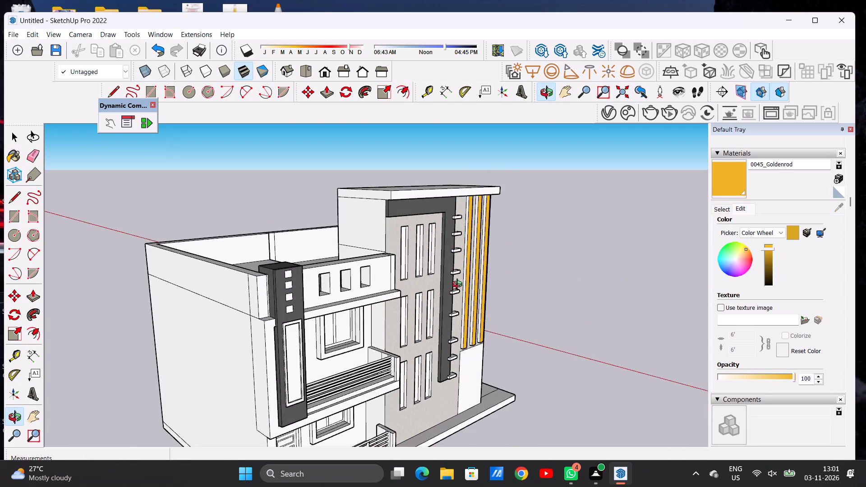
pyautogui.scroll(13, 459, 285)
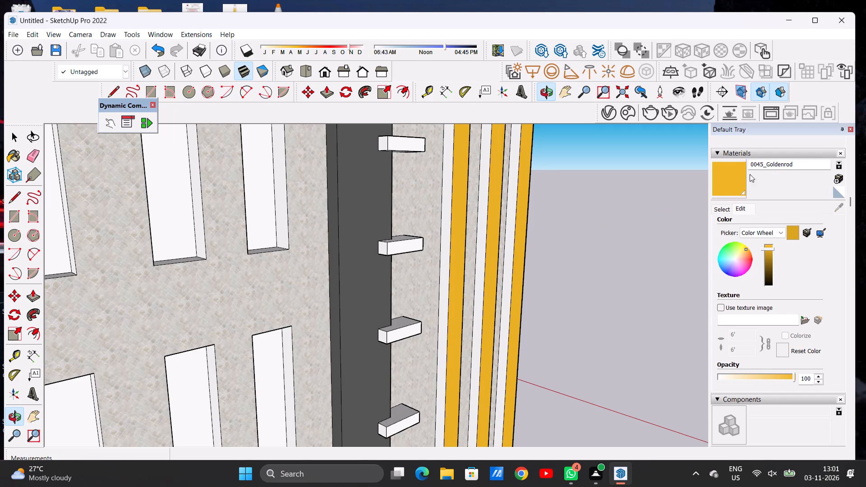
pyautogui.click(728, 180)
pyautogui.scroll(7, 448, 260)
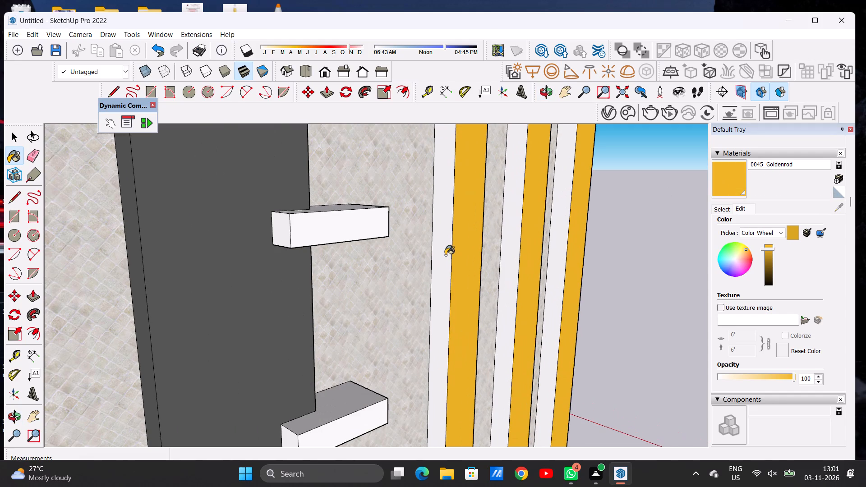
pyautogui.click(445, 255)
pyautogui.click(514, 245)
pyautogui.click(561, 243)
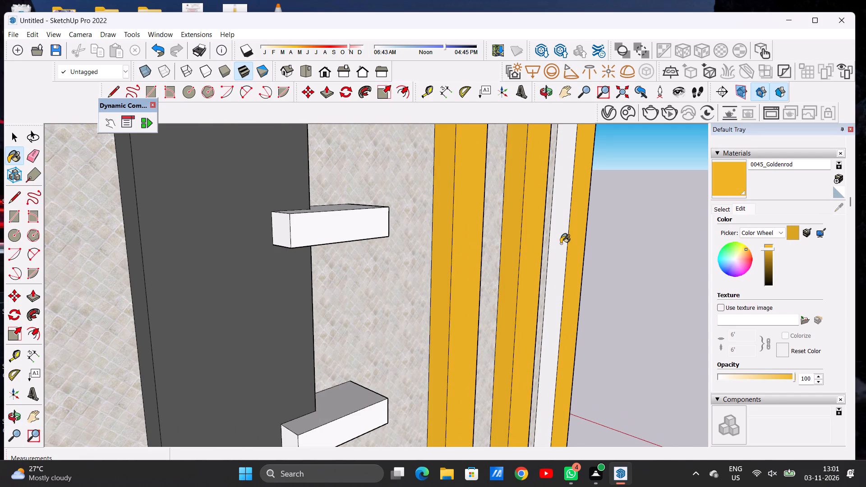
# Paint the bottom ends of the tower's three vertical strips with 0045_Goldenrod.
pyautogui.press('o')
pyautogui.scroll(-12, 517, 287)
pyautogui.scroll(1, 511, 278)
pyautogui.moveTo(524, 275); pyautogui.dragTo(441, 268)
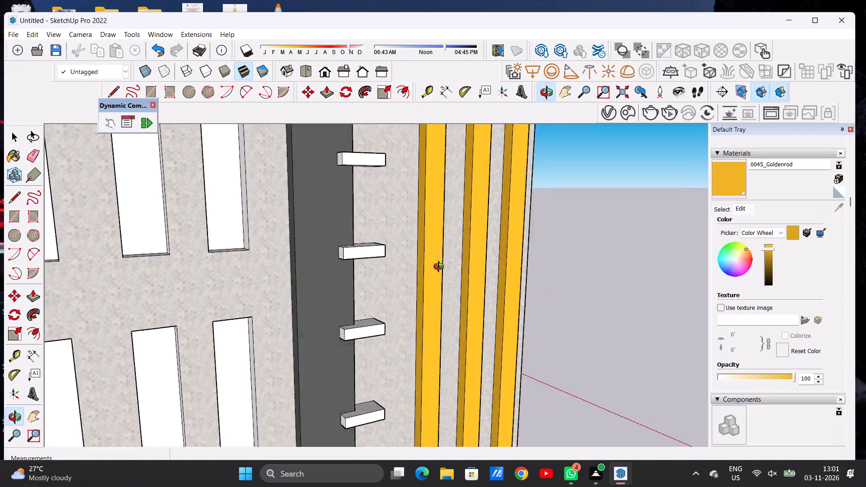
pyautogui.moveTo(441, 268); pyautogui.dragTo(395, 271)
pyautogui.scroll(-7, 482, 291)
pyautogui.moveTo(455, 326); pyautogui.dragTo(394, 264)
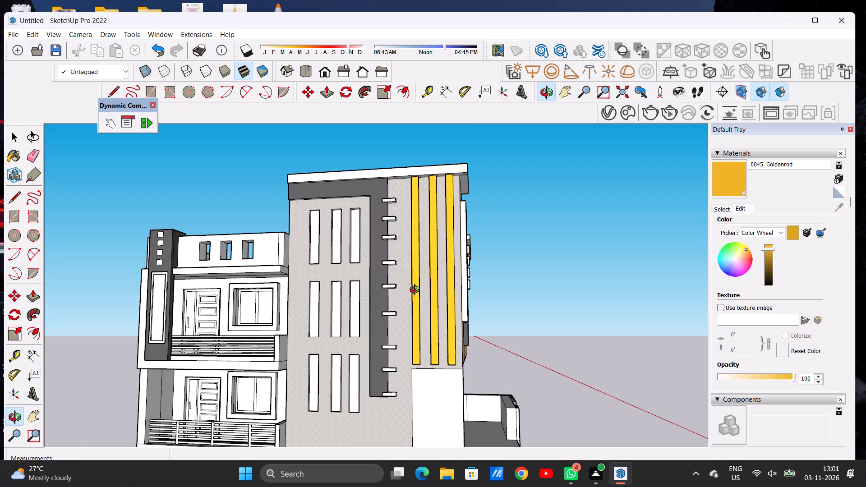
pyautogui.scroll(5, 468, 380)
pyautogui.scroll(-1, 405, 363)
pyautogui.scroll(3, 405, 363)
pyautogui.moveTo(408, 371); pyautogui.dragTo(424, 279)
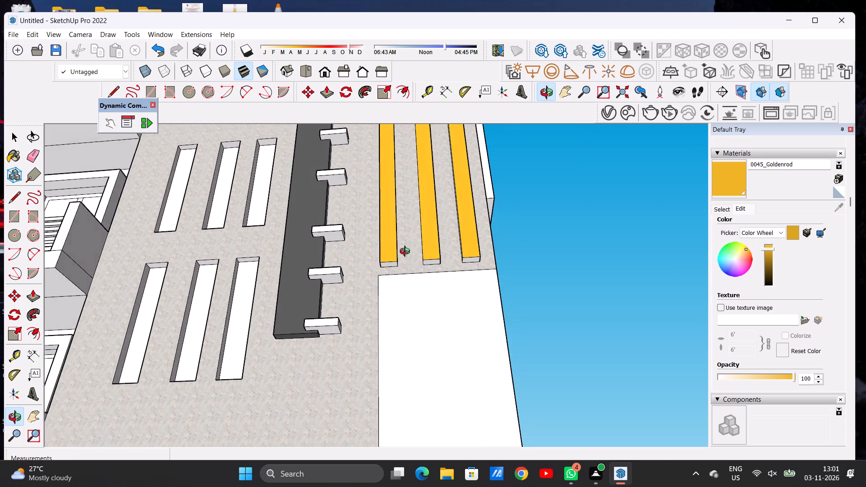
pyautogui.scroll(6, 405, 245)
pyautogui.click(724, 186)
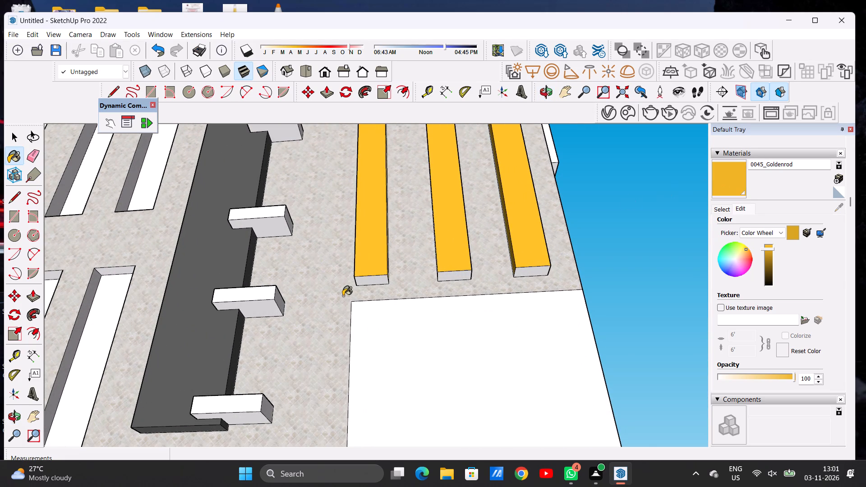
pyautogui.scroll(5, 361, 272)
pyautogui.scroll(-1, 364, 278)
pyautogui.scroll(4, 365, 280)
pyautogui.click(382, 282)
pyautogui.click(551, 274)
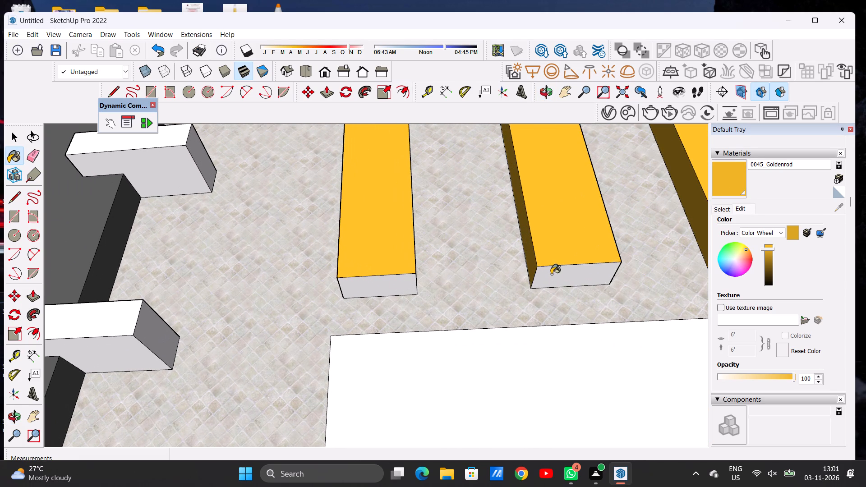
pyautogui.scroll(-3, 397, 299)
pyautogui.scroll(1, 395, 303)
pyautogui.scroll(-7, 395, 303)
pyautogui.scroll(9, 553, 290)
pyautogui.click(533, 280)
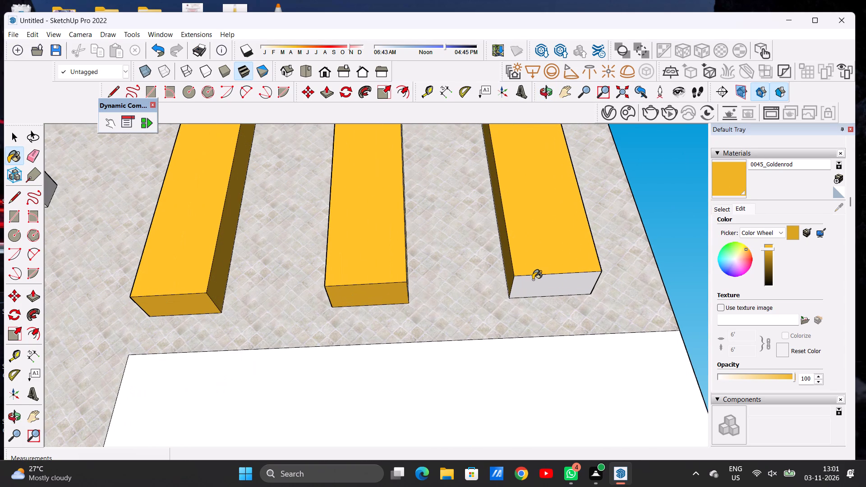
# Paint the front, end and top faces of the uppermost projecting block on the tower's dark gray band with 0045_Goldenrod.
pyautogui.press('space')
pyautogui.write('O')
pyautogui.scroll(-5, 523, 290)
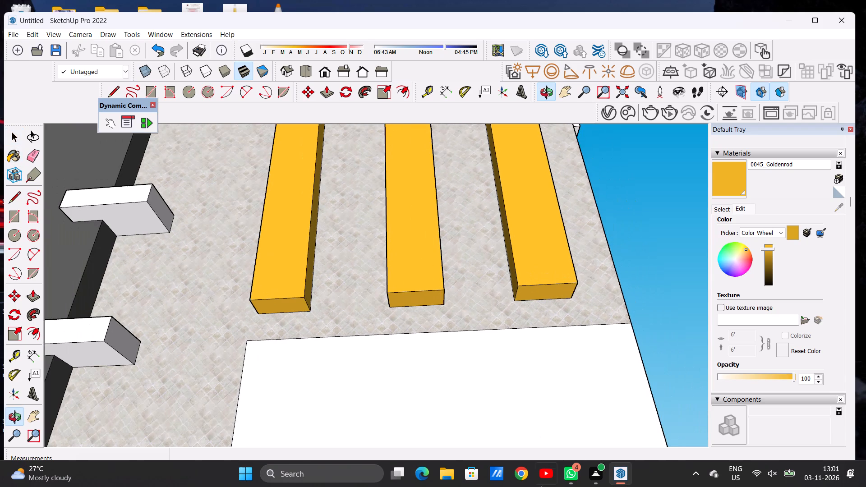
pyautogui.scroll(-5, 541, 486)
pyautogui.scroll(-16, 502, 368)
pyautogui.moveTo(486, 275); pyautogui.dragTo(491, 413)
pyautogui.scroll(-7, 464, 335)
pyautogui.moveTo(461, 251); pyautogui.dragTo(475, 322)
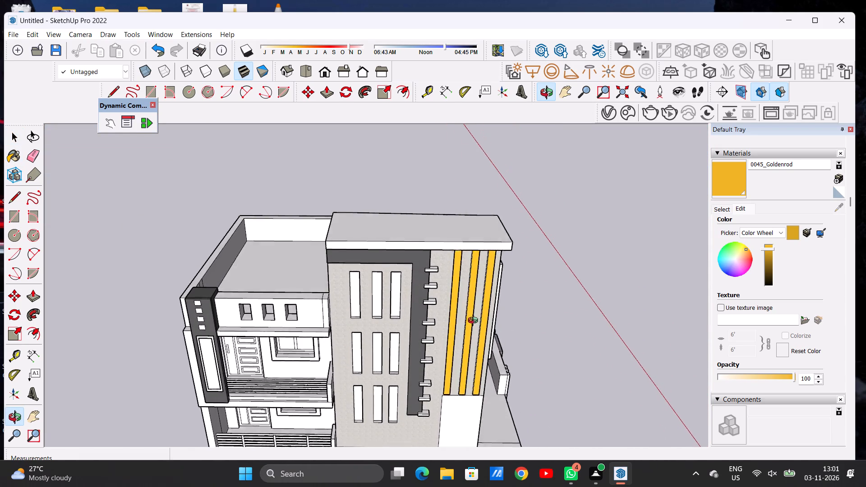
pyautogui.moveTo(475, 322); pyautogui.dragTo(475, 318)
pyautogui.scroll(-6, 450, 312)
pyautogui.moveTo(461, 349); pyautogui.dragTo(442, 302)
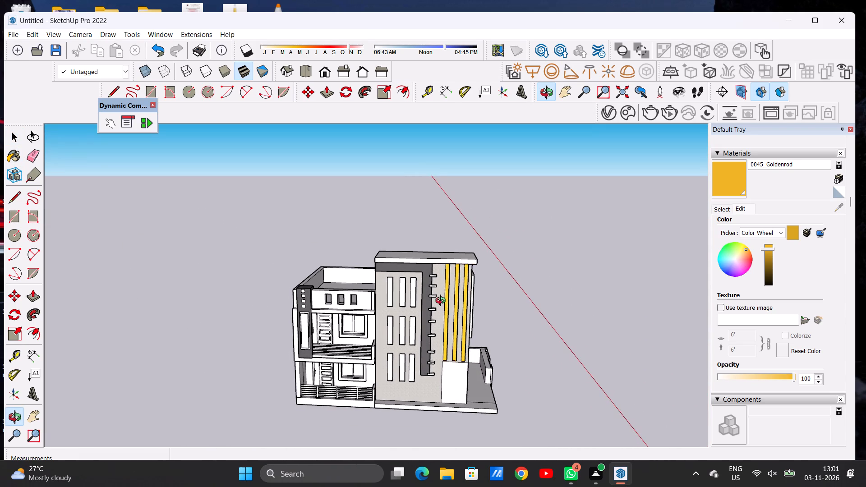
pyautogui.moveTo(428, 345); pyautogui.dragTo(304, 333)
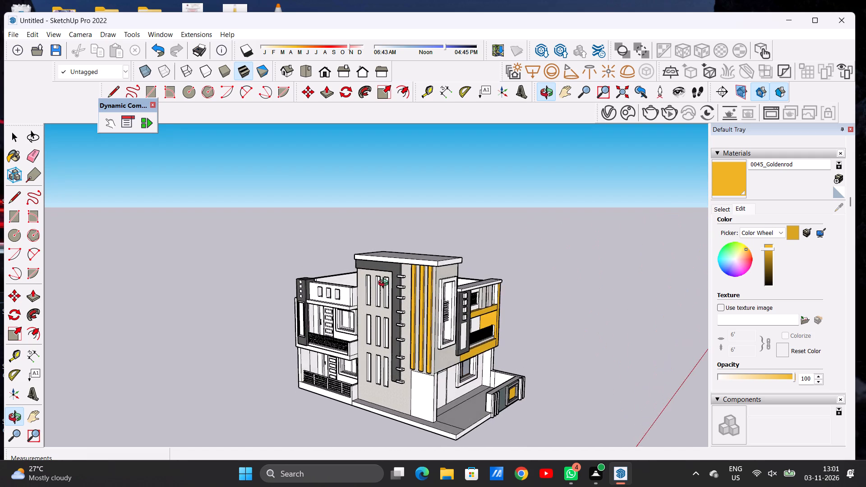
pyautogui.scroll(16, 385, 284)
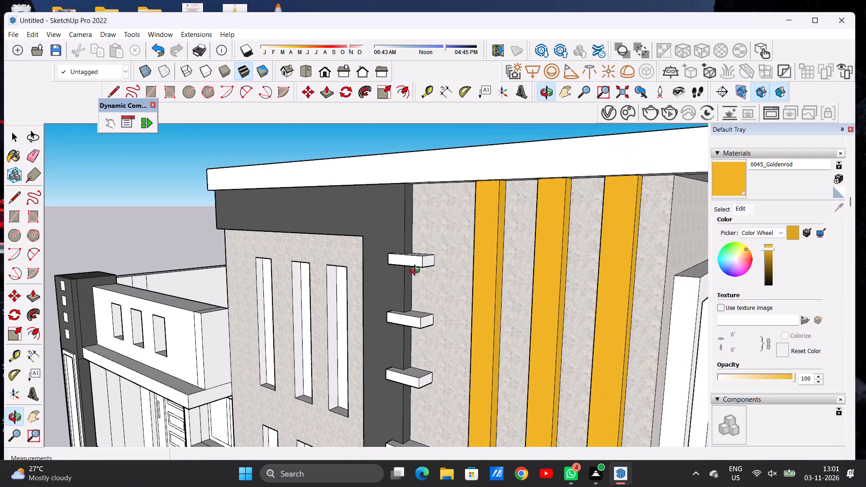
pyautogui.click(725, 187)
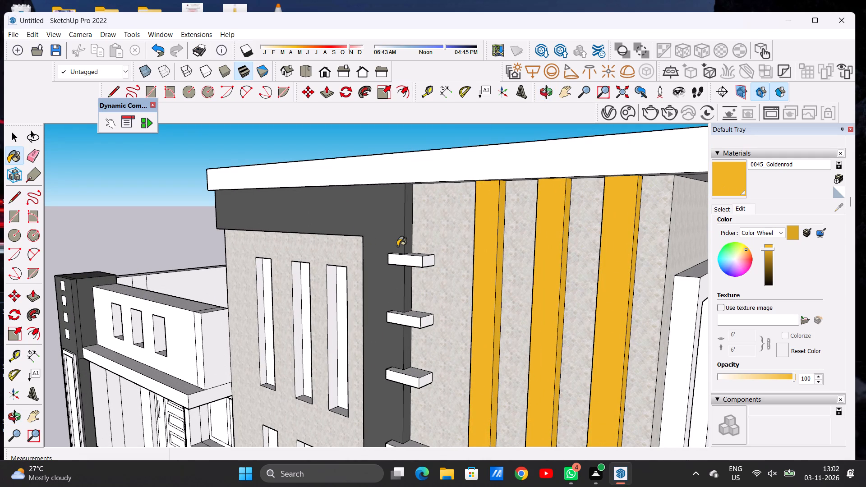
pyautogui.scroll(5, 410, 250)
pyautogui.scroll(-1, 415, 258)
pyautogui.scroll(7, 415, 258)
pyautogui.click(416, 263)
pyautogui.click(453, 268)
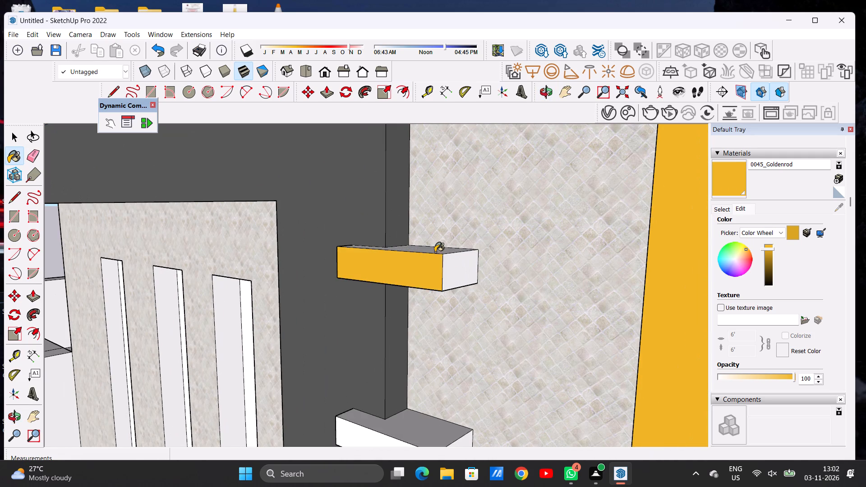
pyautogui.click(435, 252)
# Paint the front, end and top faces of the second projecting block from the top with 0045_Goldenrod.
pyautogui.scroll(-6, 444, 265)
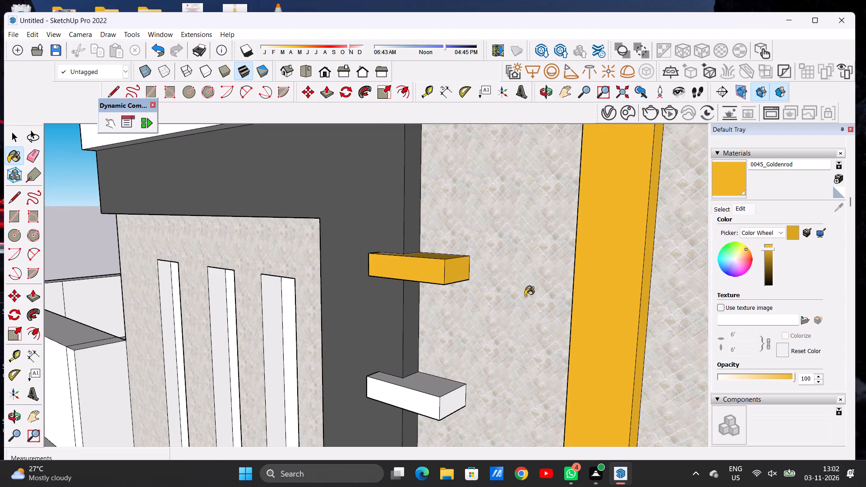
pyautogui.scroll(-5, 452, 276)
pyautogui.scroll(10, 448, 347)
pyautogui.scroll(-1, 436, 349)
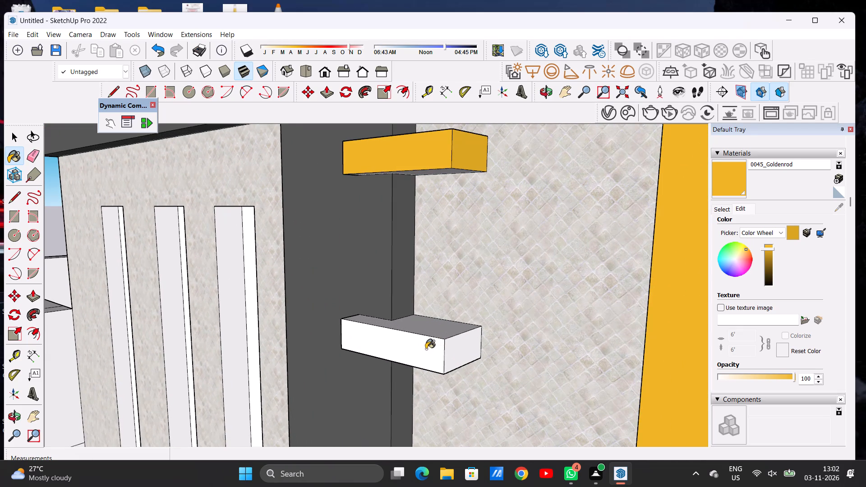
pyautogui.click(426, 349)
pyautogui.click(451, 348)
pyautogui.click(440, 331)
# Paint the top, front and end faces of the third projecting block from the top with 0045_Goldenrod.
pyautogui.scroll(-11, 405, 301)
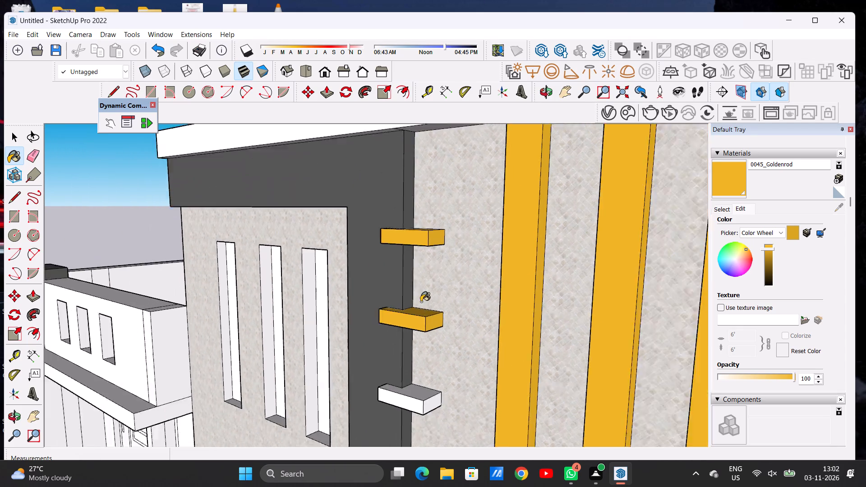
pyautogui.scroll(-3, 421, 302)
pyautogui.scroll(5, 416, 366)
pyautogui.scroll(-1, 415, 369)
pyautogui.scroll(15, 415, 369)
pyautogui.scroll(-1, 429, 359)
pyautogui.scroll(2, 428, 361)
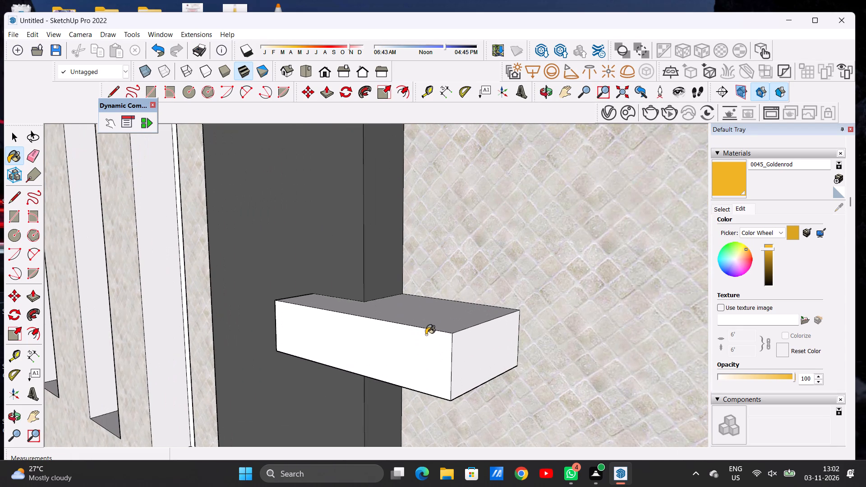
pyautogui.click(427, 324)
pyautogui.click(419, 350)
pyautogui.click(458, 350)
pyautogui.scroll(-14, 470, 337)
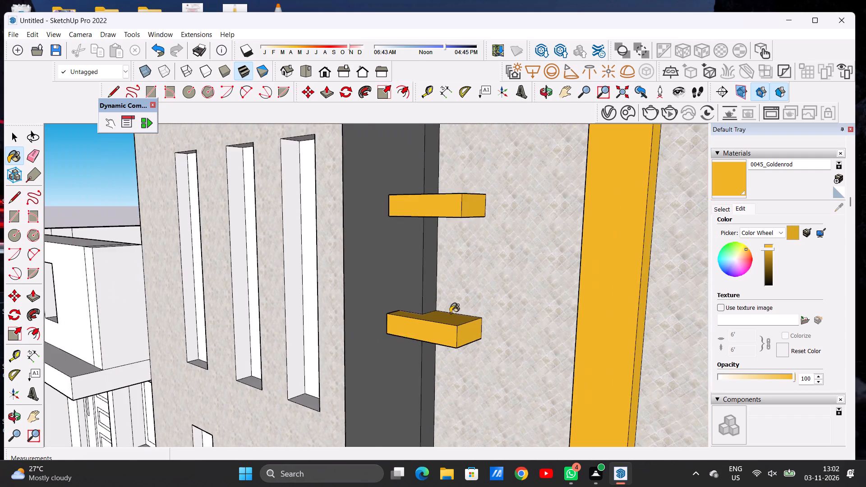
# Paint the top, front and end faces of the fourth projecting block from the top with 0045_Goldenrod.
pyautogui.scroll(-12, 450, 313)
pyautogui.scroll(6, 447, 367)
pyautogui.scroll(-1, 447, 368)
pyautogui.scroll(11, 451, 349)
pyautogui.scroll(-1, 451, 349)
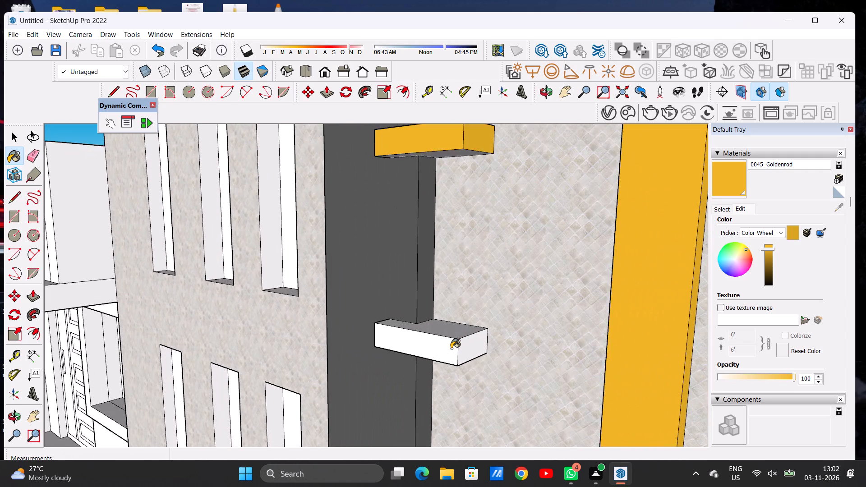
pyautogui.scroll(5, 451, 349)
pyautogui.scroll(-1, 451, 349)
pyautogui.scroll(2, 451, 349)
pyautogui.click(460, 325)
pyautogui.click(439, 341)
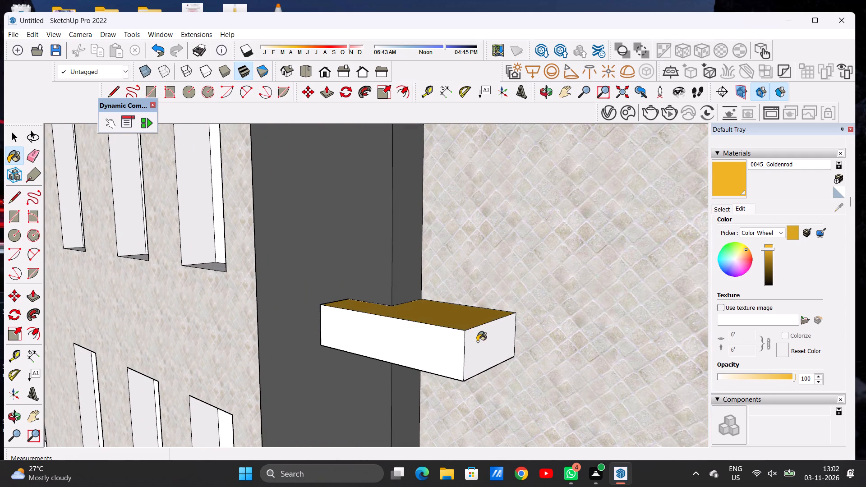
pyautogui.click(477, 341)
# Paint the front, end and top faces of the fifth projecting block from the top with 0045_Goldenrod.
pyautogui.scroll(-5, 475, 281)
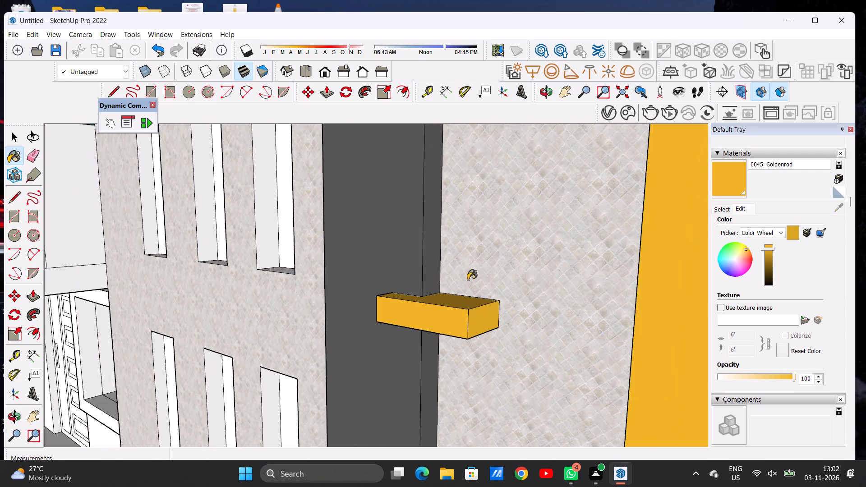
pyautogui.scroll(-20, 468, 280)
pyautogui.scroll(-4, 468, 280)
pyautogui.scroll(3, 453, 289)
pyautogui.scroll(-1, 453, 289)
pyautogui.scroll(6, 453, 289)
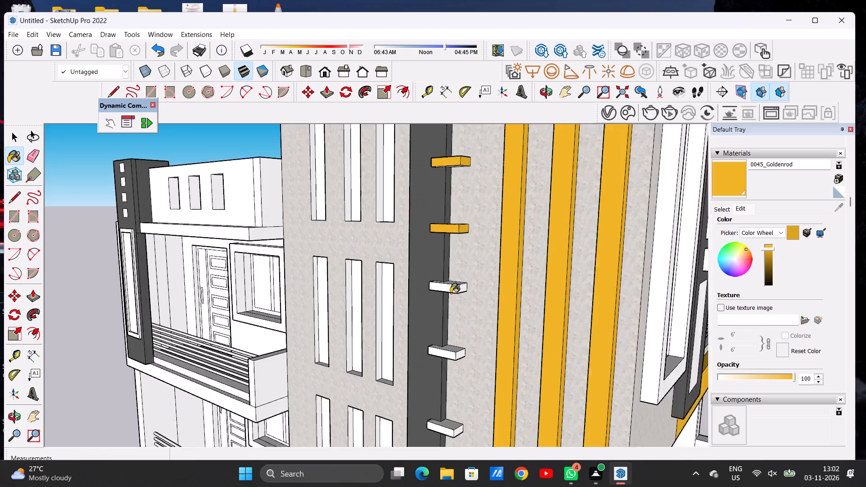
pyautogui.scroll(5, 451, 293)
pyautogui.scroll(-1, 451, 293)
pyautogui.scroll(6, 451, 293)
pyautogui.scroll(-1, 451, 293)
pyautogui.click(450, 285)
pyautogui.click(474, 282)
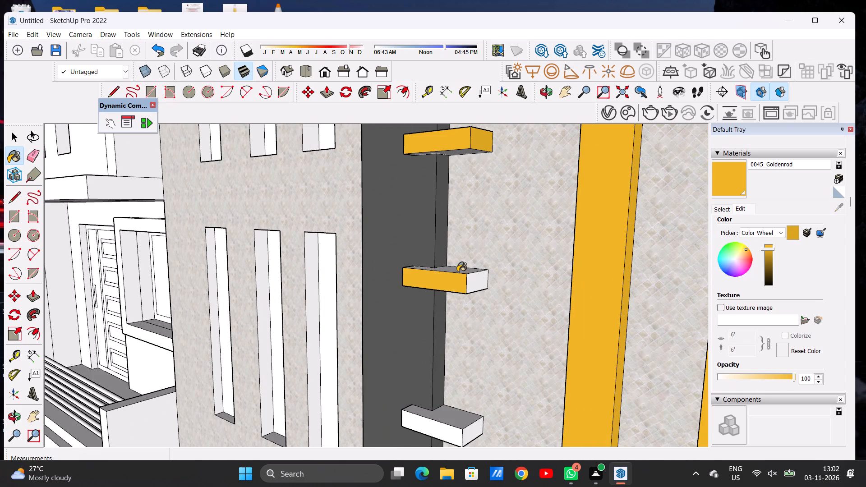
pyautogui.click(457, 272)
# Paint the top, front and end faces of the sixth projecting block from the top with 0045_Goldenrod.
pyautogui.scroll(-9, 466, 285)
pyautogui.scroll(1, 446, 279)
pyautogui.scroll(-13, 446, 279)
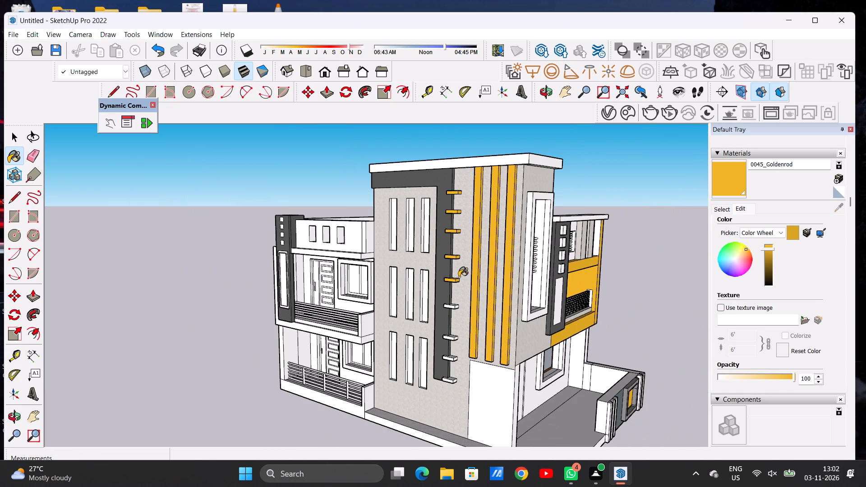
pyautogui.scroll(6, 456, 318)
pyautogui.scroll(-1, 448, 285)
pyautogui.scroll(15, 448, 285)
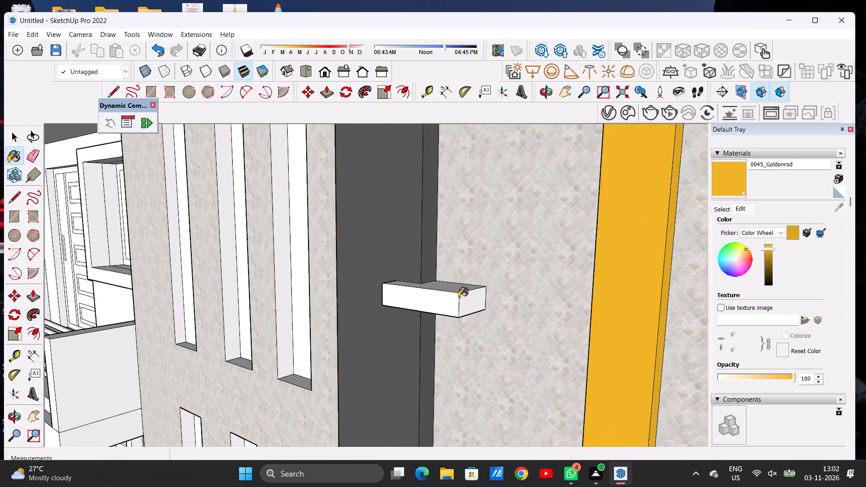
pyautogui.scroll(2, 459, 297)
pyautogui.scroll(-1, 452, 285)
pyautogui.scroll(6, 452, 285)
pyautogui.click(452, 285)
pyautogui.click(442, 311)
pyautogui.click(484, 309)
# Paint the top, front and end faces of the seventh projecting block from the top with 0045_Goldenrod.
pyautogui.scroll(-3, 471, 294)
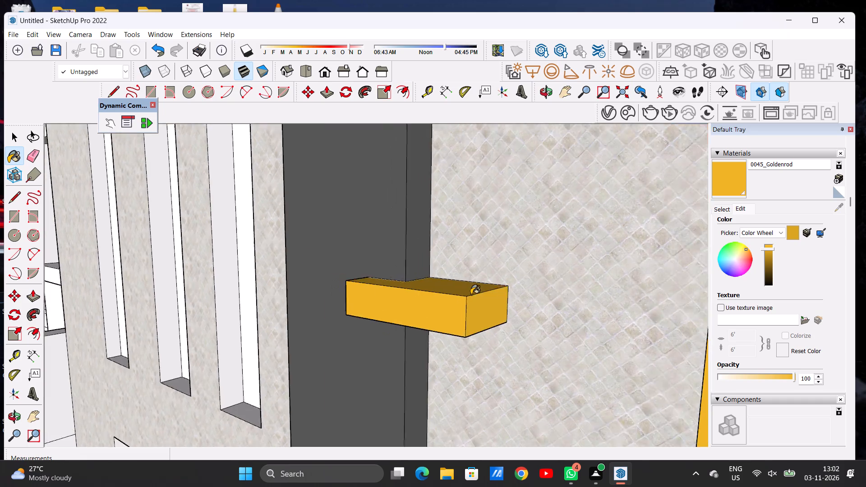
pyautogui.scroll(-20, 471, 294)
pyautogui.scroll(-6, 471, 294)
pyautogui.scroll(8, 449, 363)
pyautogui.scroll(5, 460, 266)
pyautogui.scroll(-1, 462, 274)
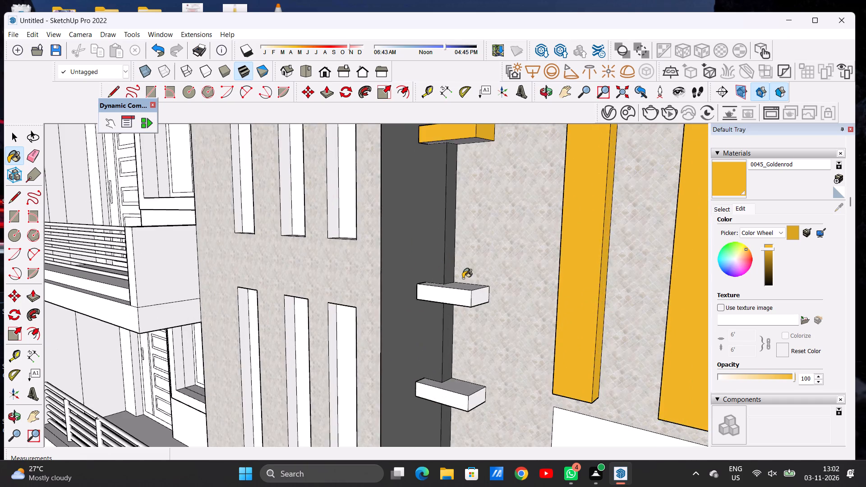
pyautogui.scroll(16, 463, 282)
pyautogui.click(457, 290)
pyautogui.click(441, 312)
pyautogui.click(489, 308)
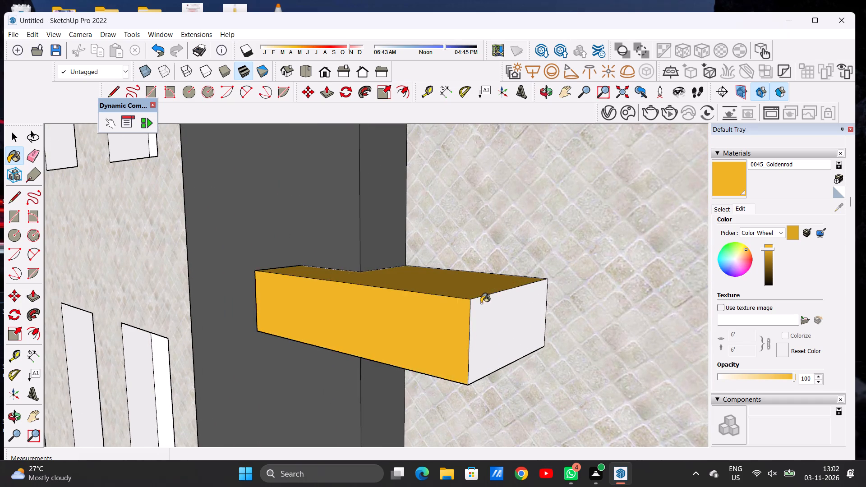
# Paint the top, front and end faces of the eighth projecting block from the top with 0045_Goldenrod.
pyautogui.scroll(-5, 478, 283)
pyautogui.scroll(1, 478, 283)
pyautogui.scroll(-11, 478, 283)
pyautogui.scroll(1, 448, 282)
pyautogui.scroll(-12, 448, 282)
pyautogui.scroll(11, 459, 367)
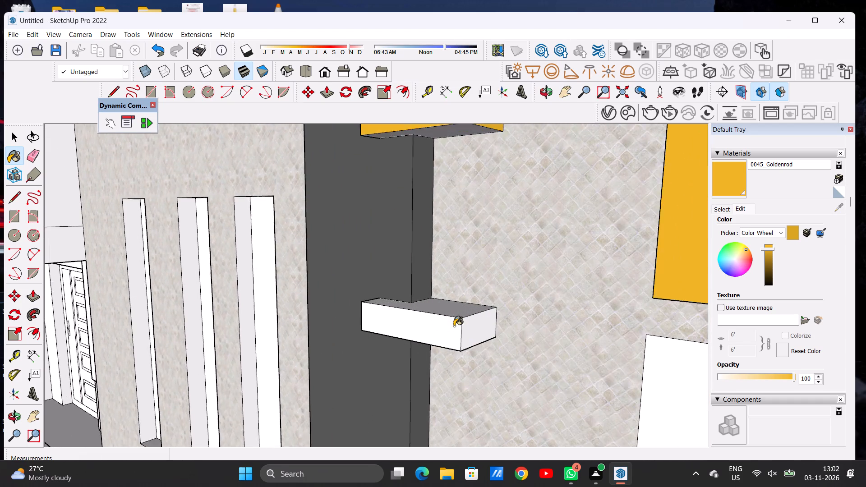
pyautogui.scroll(10, 454, 326)
pyautogui.click(458, 307)
pyautogui.click(426, 337)
pyautogui.click(471, 335)
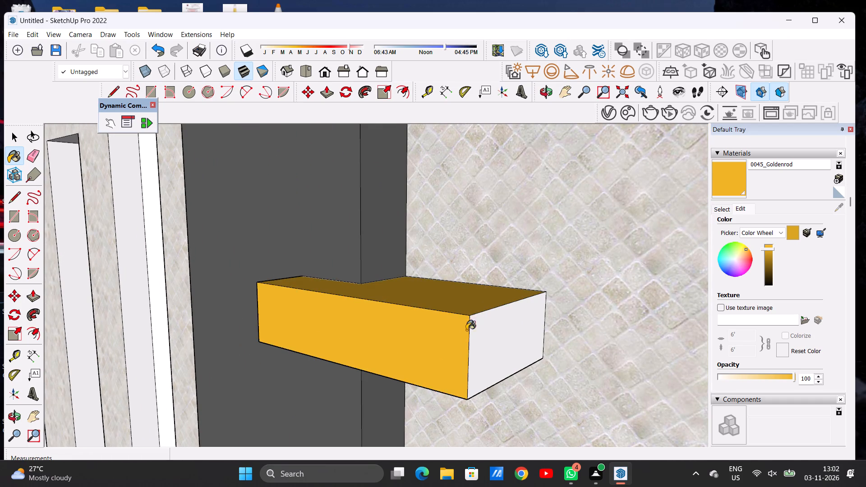
# Paint the front, top and end faces of the lowest projecting block on the tower's dark gray band with 0045_Goldenrod.
pyautogui.scroll(-20, 466, 339)
pyautogui.scroll(-8, 466, 339)
pyautogui.scroll(16, 489, 383)
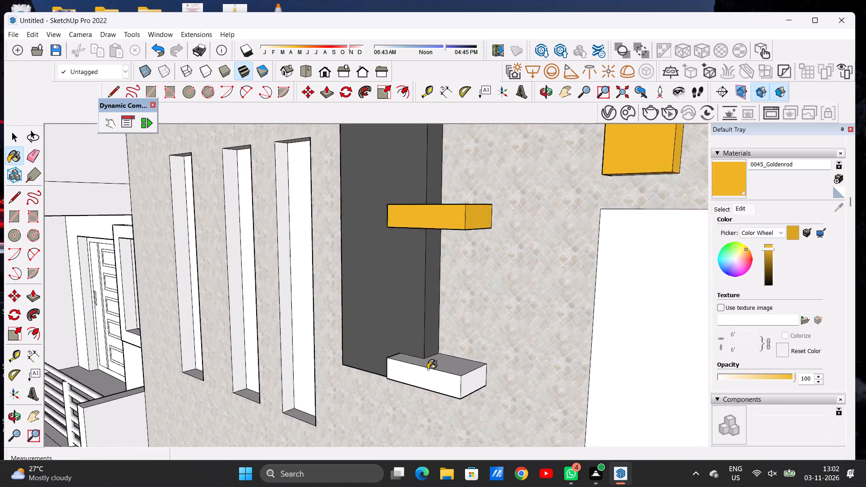
pyautogui.scroll(3, 428, 369)
pyautogui.click(431, 386)
pyautogui.click(479, 360)
pyautogui.click(492, 393)
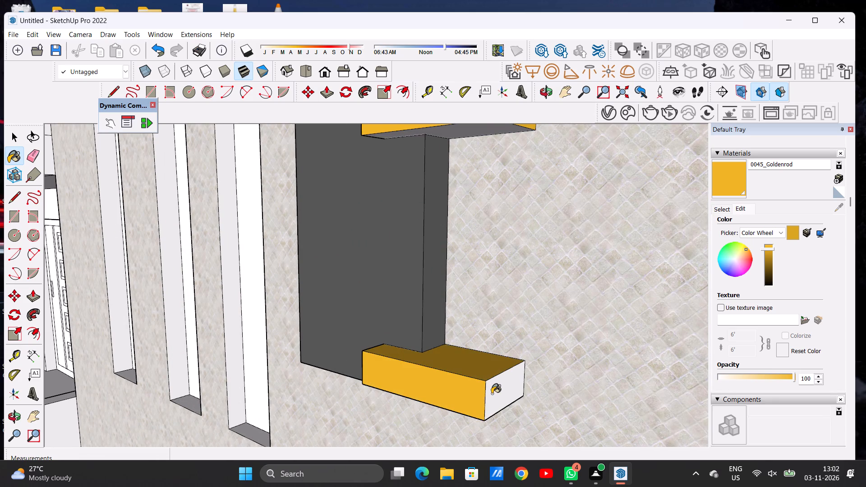
# Paint the undersides of the three uppermost projecting blocks on the tower with 0045_Goldenrod.
pyautogui.press('o')
pyautogui.scroll(-7, 484, 395)
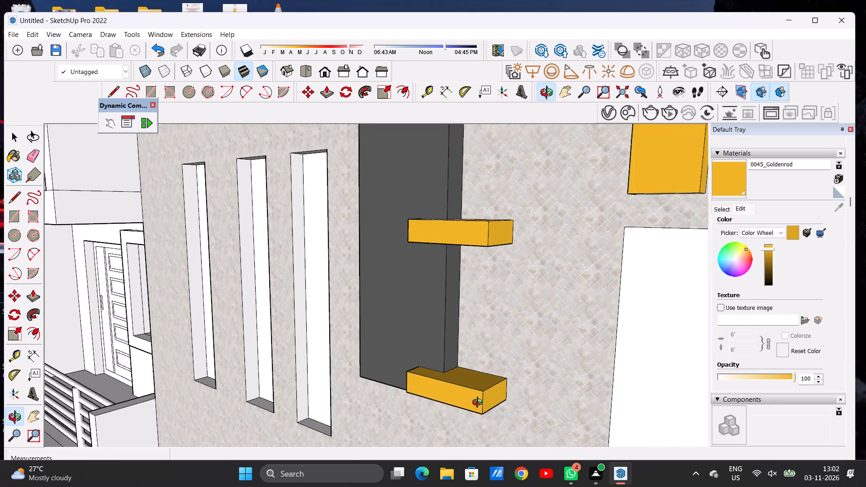
pyautogui.scroll(-8, 479, 404)
pyautogui.scroll(2, 488, 375)
pyautogui.scroll(-20, 488, 373)
pyautogui.scroll(-2, 488, 373)
pyautogui.moveTo(483, 305); pyautogui.dragTo(498, 262)
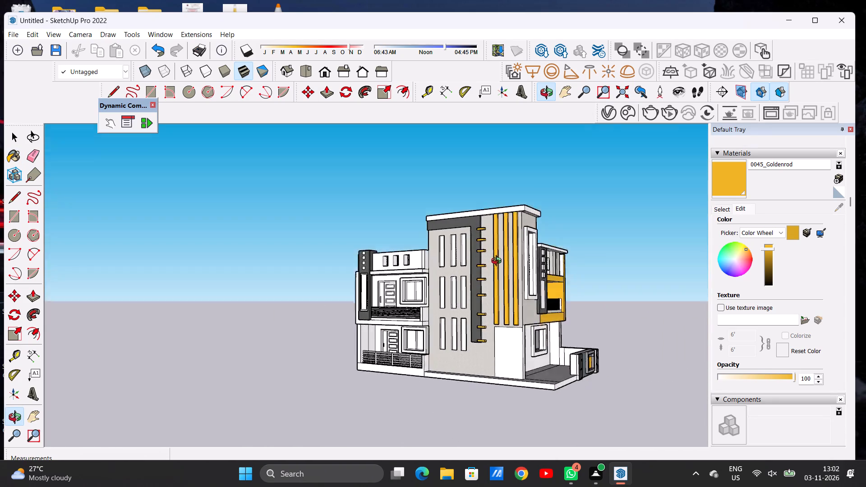
pyautogui.moveTo(498, 262); pyautogui.dragTo(501, 224)
pyautogui.scroll(15, 484, 227)
pyautogui.moveTo(474, 259); pyautogui.dragTo(500, 209)
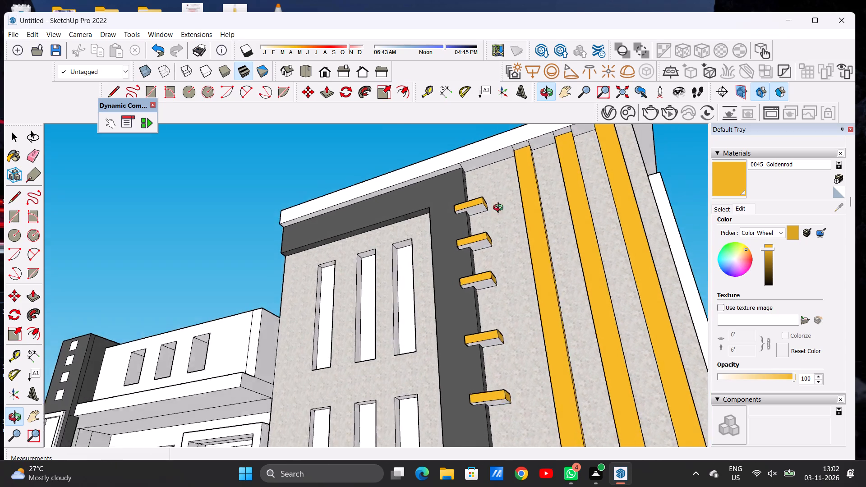
pyautogui.moveTo(500, 209); pyautogui.dragTo(508, 198)
pyautogui.scroll(5, 470, 221)
pyautogui.click(728, 185)
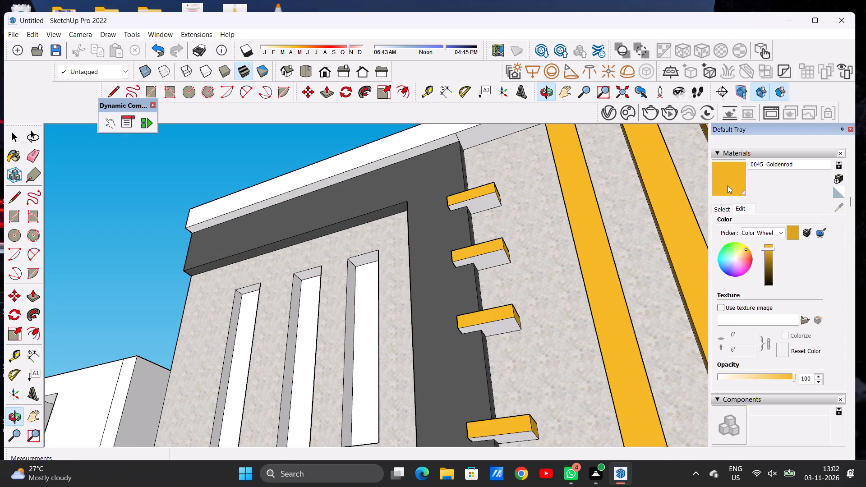
pyautogui.click(484, 202)
pyautogui.click(491, 259)
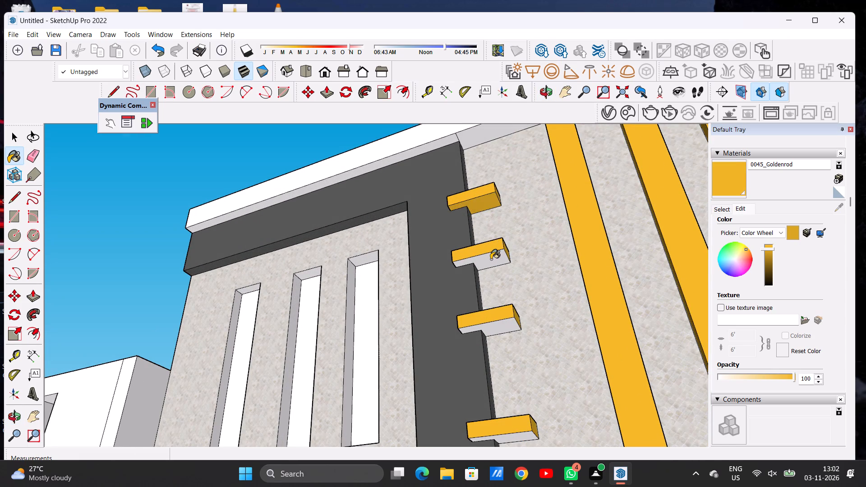
pyautogui.scroll(-9, 491, 246)
pyautogui.scroll(15, 495, 289)
pyautogui.click(496, 265)
# Paint the undersides of the fourth and fifth projecting blocks from the top with 0045_Goldenrod.
pyautogui.scroll(-2, 503, 258)
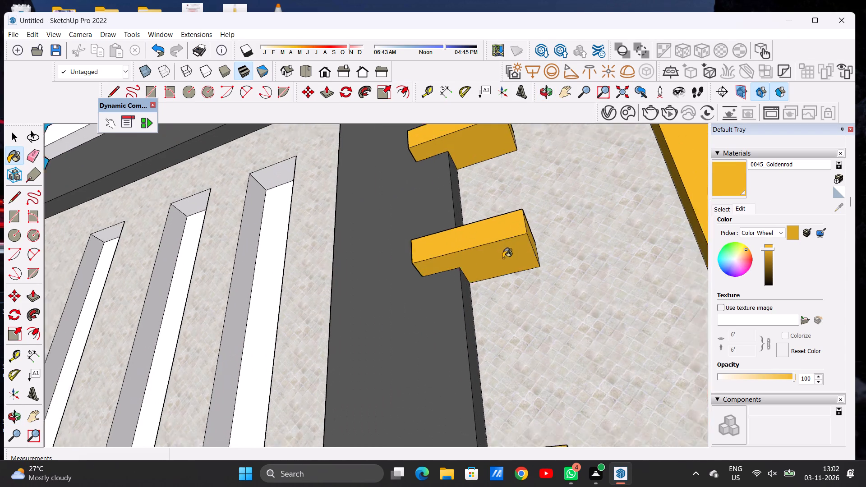
pyautogui.scroll(-20, 503, 258)
pyautogui.scroll(2, 493, 301)
pyautogui.scroll(-1, 492, 301)
pyautogui.scroll(20, 492, 301)
pyautogui.scroll(1, 492, 301)
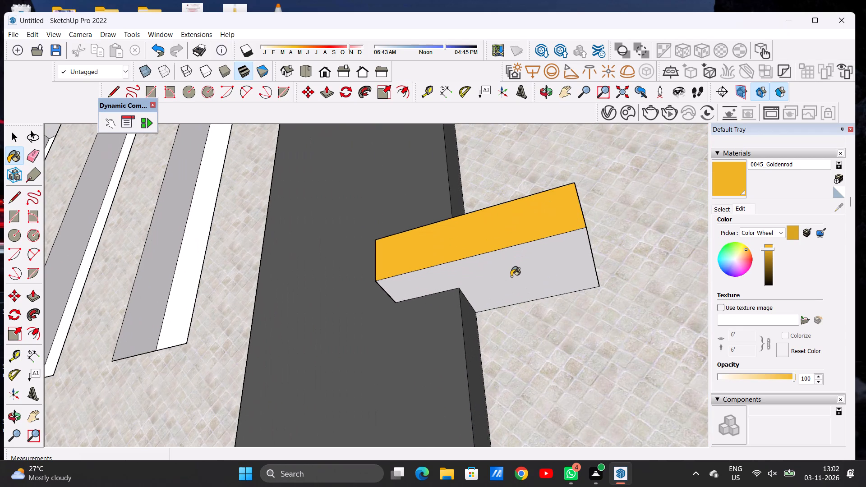
pyautogui.click(511, 276)
pyautogui.scroll(-18, 508, 266)
pyautogui.scroll(13, 506, 324)
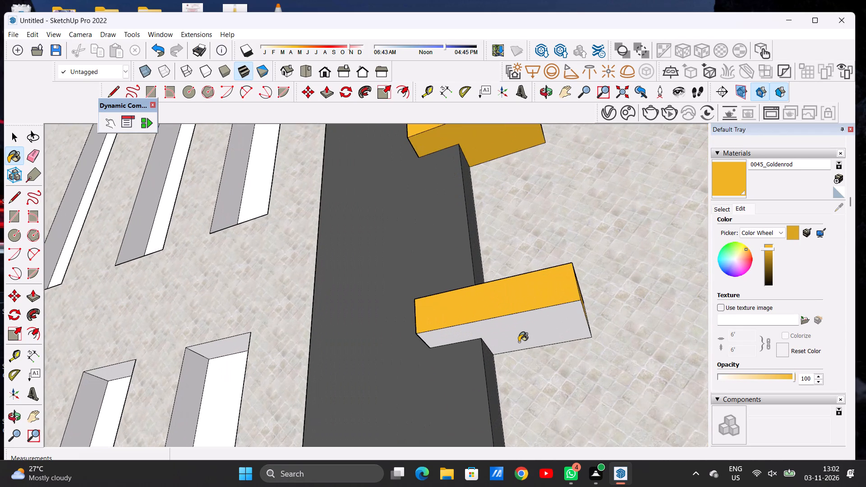
pyautogui.click(513, 332)
# Paint the undersides of the sixth and seventh projecting blocks from the top with 0045_Goldenrod.
pyautogui.scroll(-4, 501, 307)
pyautogui.scroll(1, 501, 307)
pyautogui.scroll(-20, 501, 307)
pyautogui.scroll(-3, 501, 307)
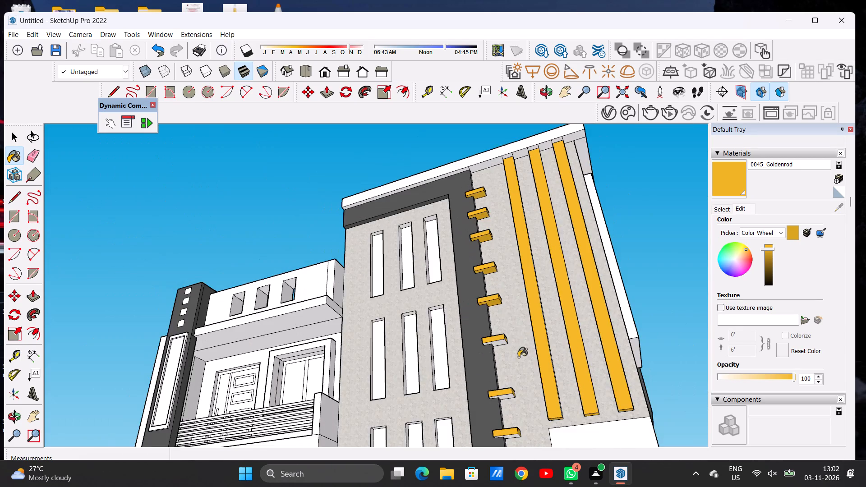
pyautogui.scroll(7, 512, 357)
pyautogui.scroll(16, 478, 323)
pyautogui.click(485, 294)
pyautogui.scroll(-7, 488, 297)
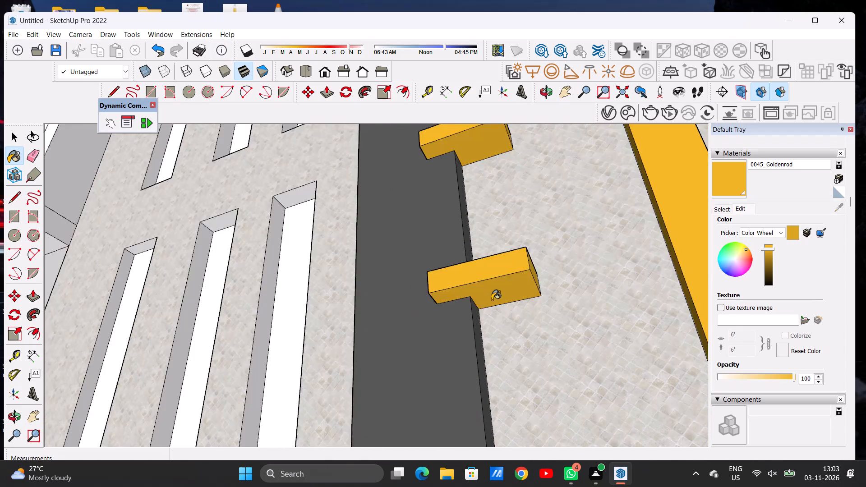
pyautogui.scroll(-10, 492, 300)
pyautogui.scroll(1, 495, 295)
pyautogui.scroll(-15, 495, 295)
pyautogui.scroll(7, 496, 363)
pyautogui.scroll(4, 498, 306)
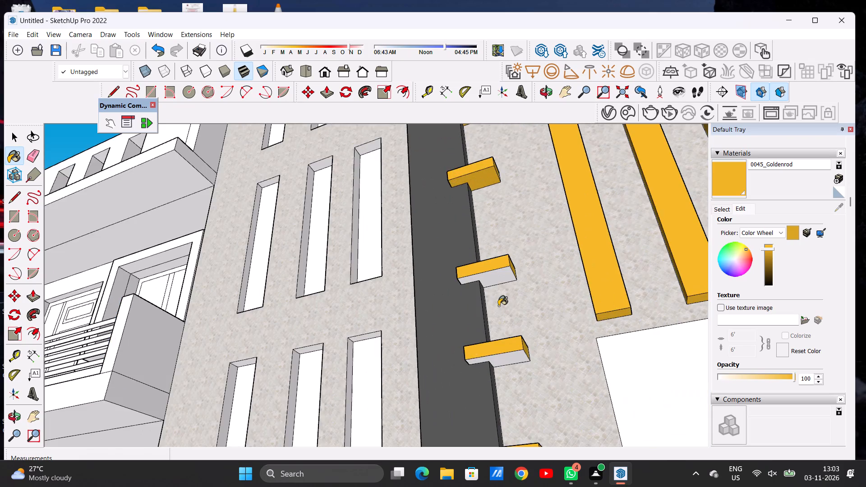
pyautogui.scroll(8, 498, 306)
pyautogui.click(491, 274)
# Paint the undersides of the two lowest projecting blocks on the tower with 0045_Goldenrod.
pyautogui.scroll(-14, 490, 276)
pyautogui.scroll(5, 486, 361)
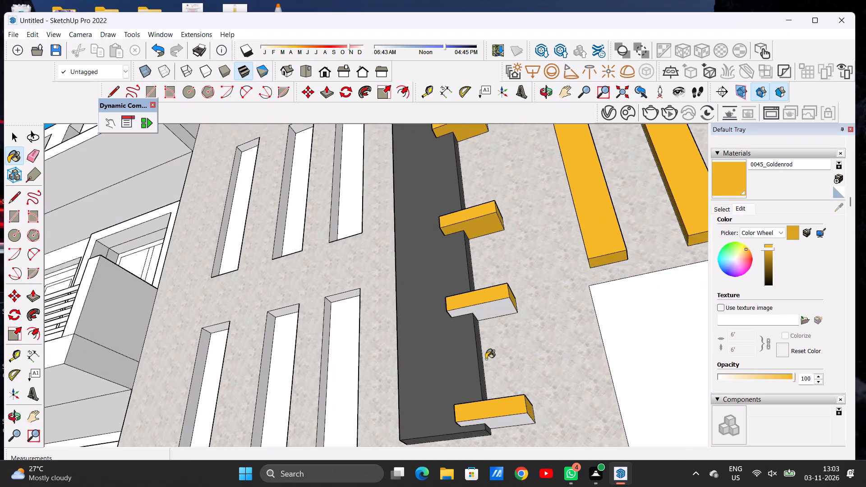
pyautogui.scroll(13, 486, 359)
pyautogui.click(494, 303)
pyautogui.scroll(-19, 475, 310)
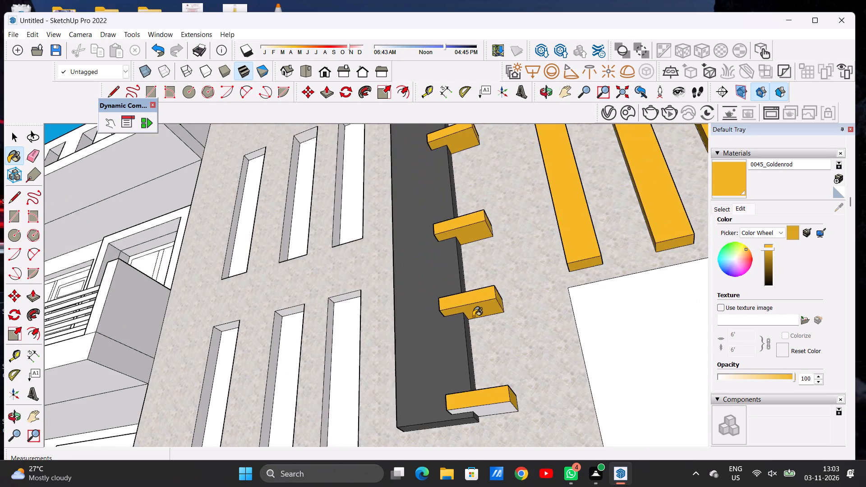
pyautogui.scroll(-5, 473, 317)
pyautogui.scroll(7, 479, 361)
pyautogui.scroll(-1, 477, 356)
pyautogui.scroll(1, 477, 356)
pyautogui.scroll(-1, 477, 356)
pyautogui.scroll(10, 477, 356)
pyautogui.scroll(-1, 477, 355)
pyautogui.scroll(1, 477, 355)
pyautogui.click(474, 358)
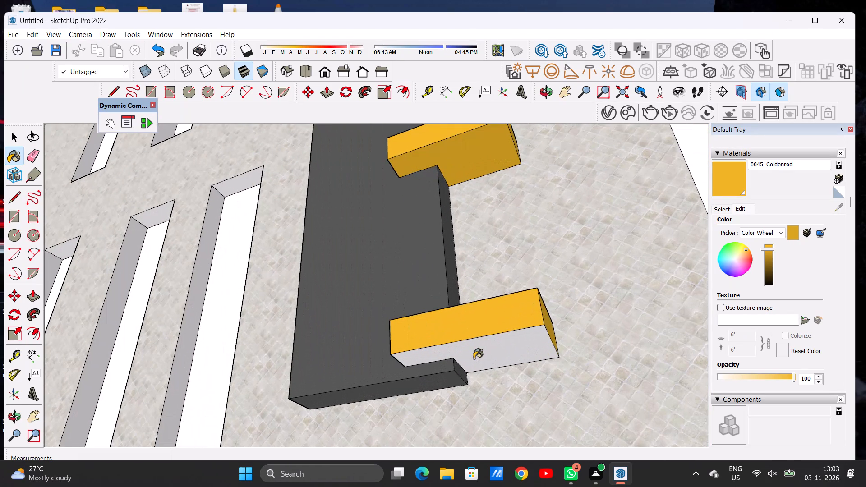
# Paint the front faces of the upper balcony's surrounding frame, its outer upright and both horizontal bands, with 0045_Goldenrod.
pyautogui.press('space')
pyautogui.write('O')
pyautogui.scroll(-3, 460, 306)
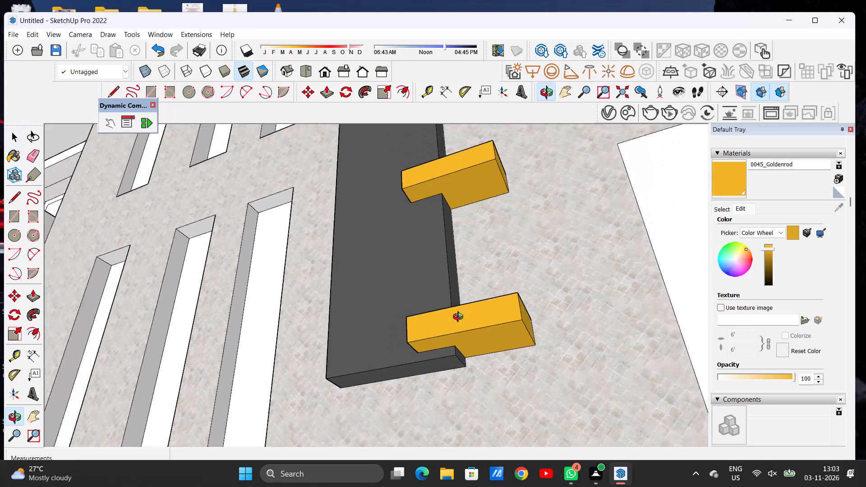
pyautogui.scroll(-20, 460, 318)
pyautogui.scroll(-3, 460, 318)
pyautogui.scroll(1, 467, 339)
pyautogui.scroll(-7, 469, 335)
pyautogui.moveTo(461, 290); pyautogui.dragTo(487, 418)
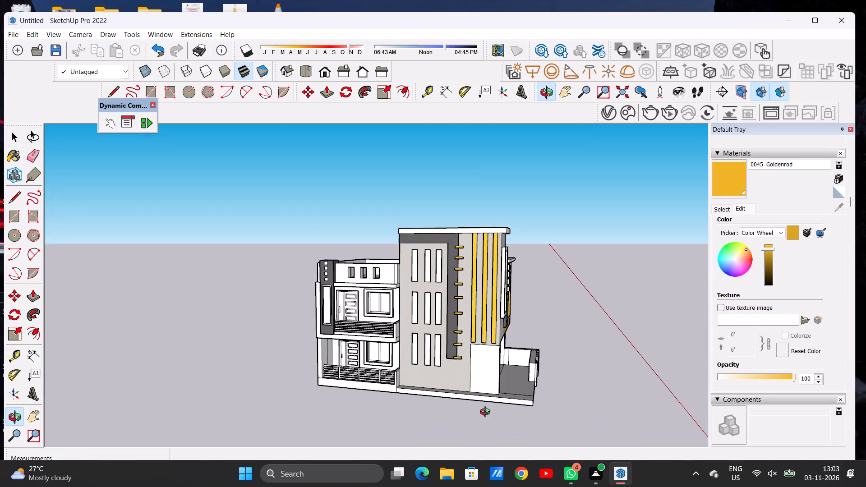
pyautogui.moveTo(471, 308); pyautogui.dragTo(509, 329)
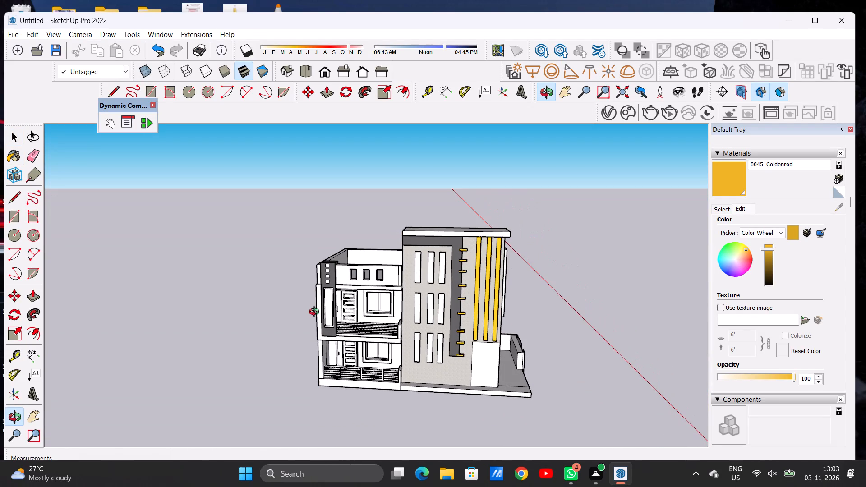
pyautogui.scroll(11, 325, 311)
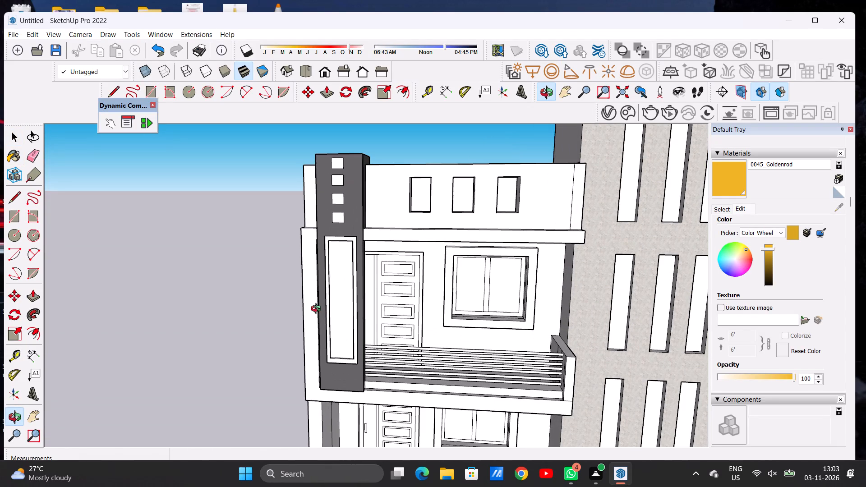
pyautogui.scroll(-1, 371, 295)
pyautogui.scroll(1, 373, 295)
pyautogui.scroll(-1, 375, 294)
pyautogui.moveTo(401, 294); pyautogui.dragTo(365, 221)
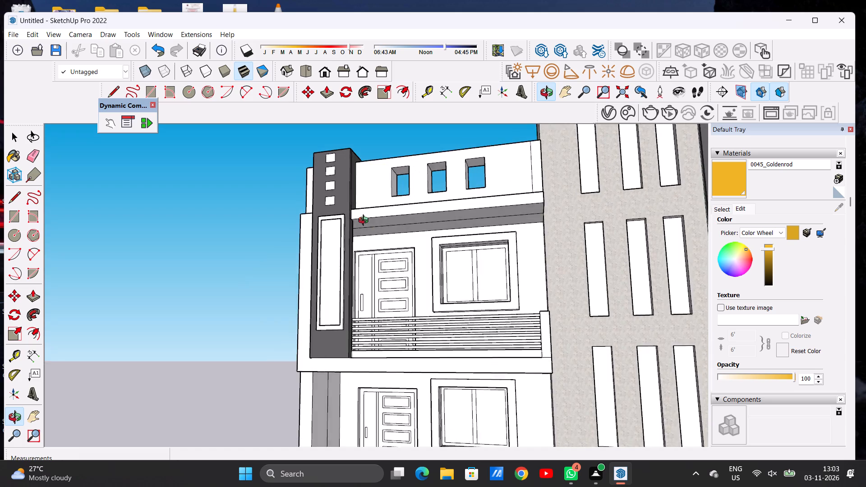
pyautogui.moveTo(365, 221); pyautogui.dragTo(382, 295)
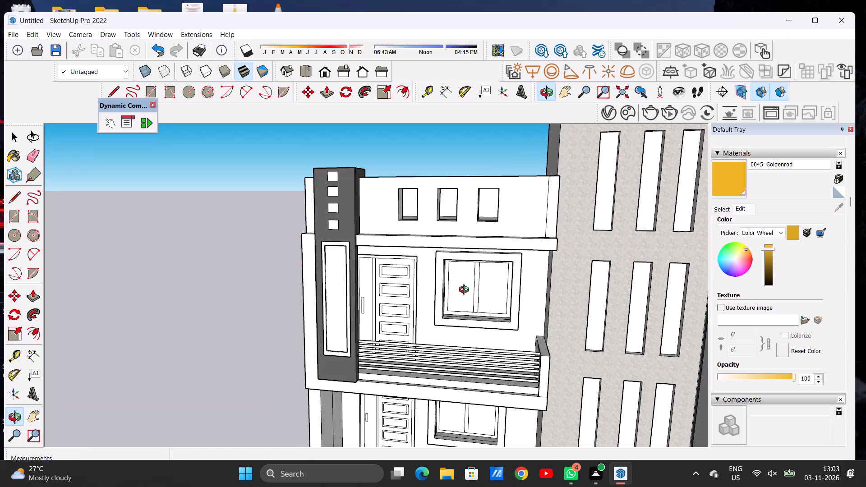
pyautogui.click(730, 180)
pyautogui.scroll(6, 314, 265)
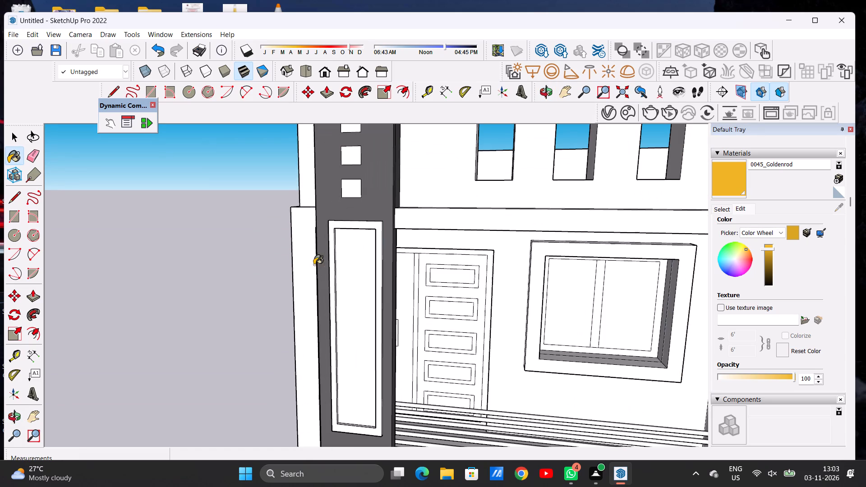
pyautogui.click(299, 256)
pyautogui.click(409, 220)
pyautogui.scroll(-7, 403, 268)
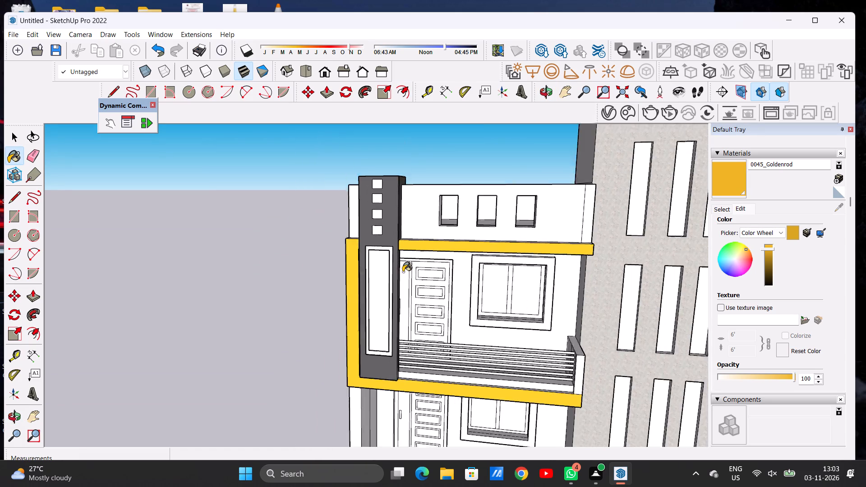
# Paint the thin top ledge of the frame's lower band, below the upper balcony railing, with 0045_Goldenrod.
pyautogui.scroll(-4, 403, 272)
pyautogui.scroll(6, 376, 346)
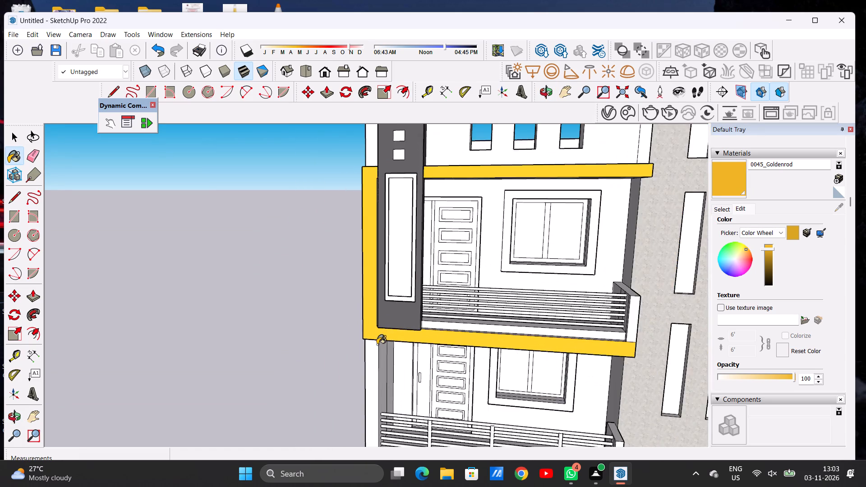
pyautogui.scroll(-2, 428, 329)
pyautogui.scroll(6, 428, 329)
pyautogui.scroll(20, 451, 338)
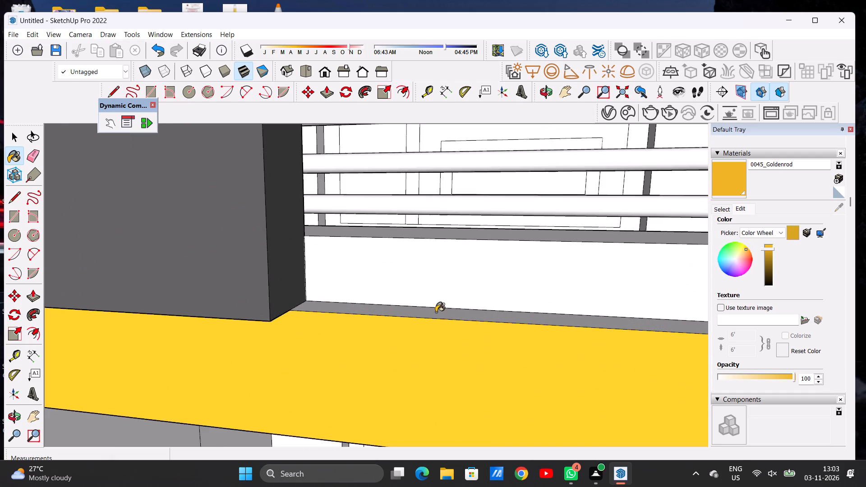
pyautogui.scroll(2, 436, 312)
pyautogui.click(431, 312)
pyautogui.scroll(-3, 437, 345)
pyautogui.scroll(1, 438, 346)
pyautogui.scroll(-4, 438, 346)
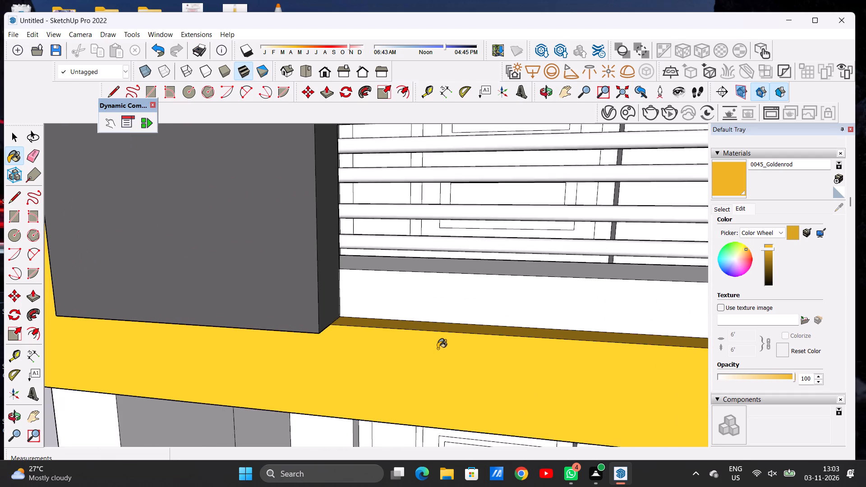
pyautogui.scroll(1, 438, 355)
pyautogui.scroll(-1, 438, 357)
pyautogui.scroll(3, 438, 358)
pyautogui.scroll(-18, 438, 358)
pyautogui.scroll(1, 383, 363)
pyautogui.scroll(-4, 383, 363)
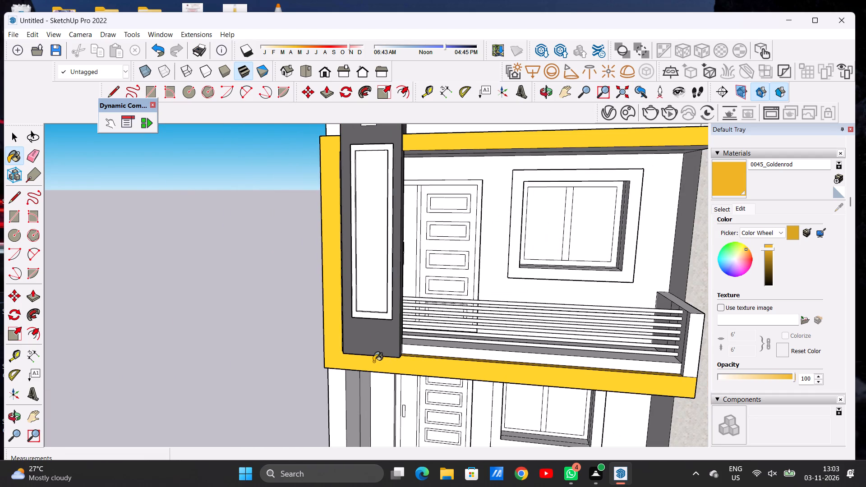
pyautogui.scroll(-3, 403, 344)
# Paint the top faces of the frame's upper band and outer upright, on both sides of the gray column, with 0045_Goldenrod.
pyautogui.press('o')
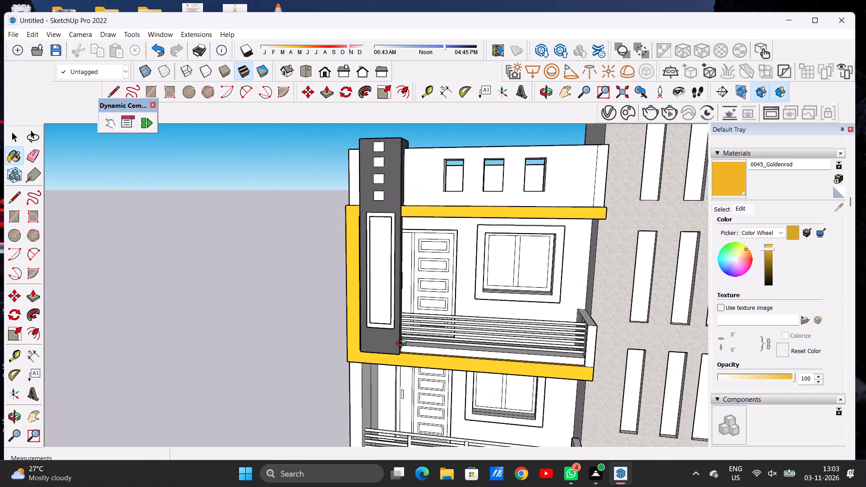
pyautogui.scroll(-7, 403, 336)
pyautogui.moveTo(392, 318); pyautogui.dragTo(493, 391)
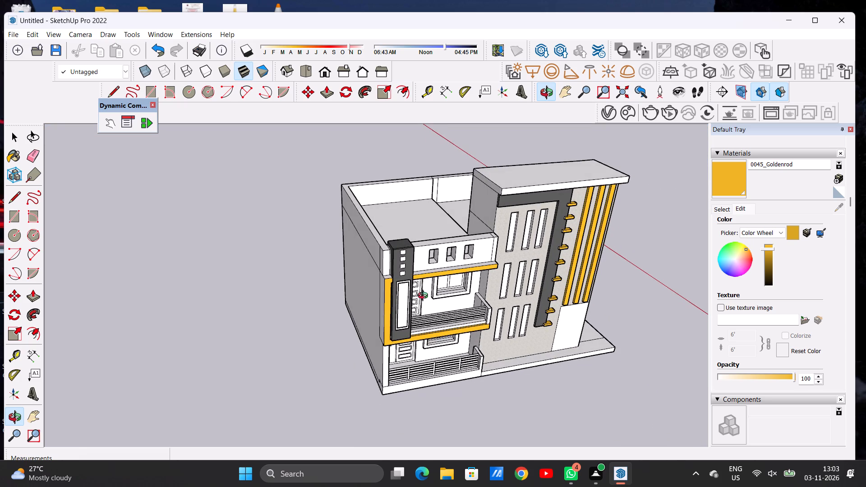
pyautogui.scroll(1, 419, 279)
pyautogui.scroll(-1, 419, 279)
pyautogui.scroll(5, 419, 279)
pyautogui.scroll(-1, 409, 271)
pyautogui.scroll(11, 409, 271)
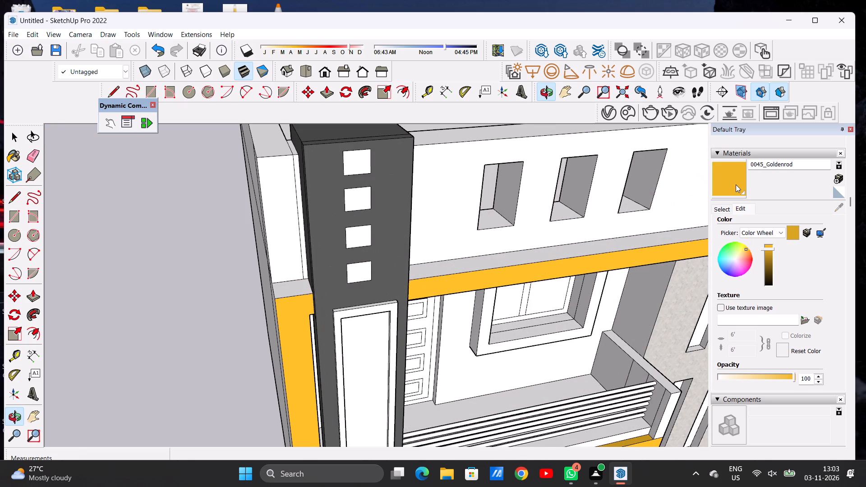
pyautogui.click(736, 184)
pyautogui.click(425, 266)
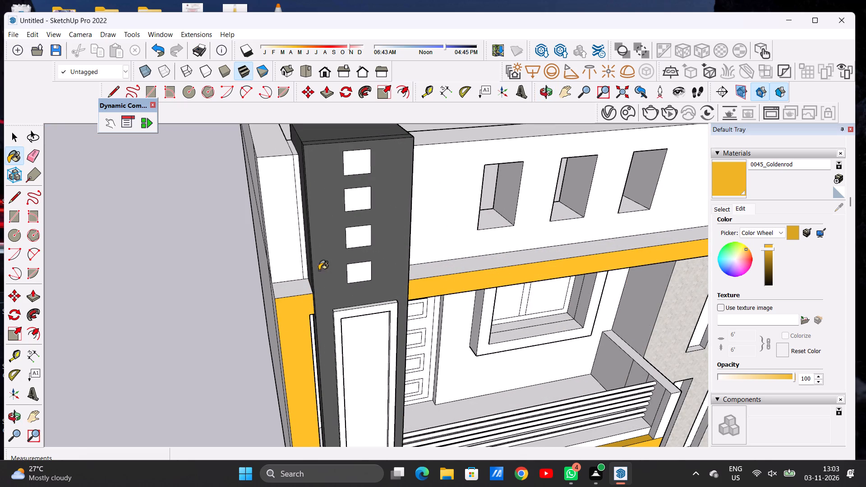
pyautogui.click(288, 289)
pyautogui.scroll(-6, 383, 276)
# Paint the outer side face of the balcony frame's upright at the house corner with 0045_Goldenrod.
pyautogui.press('o')
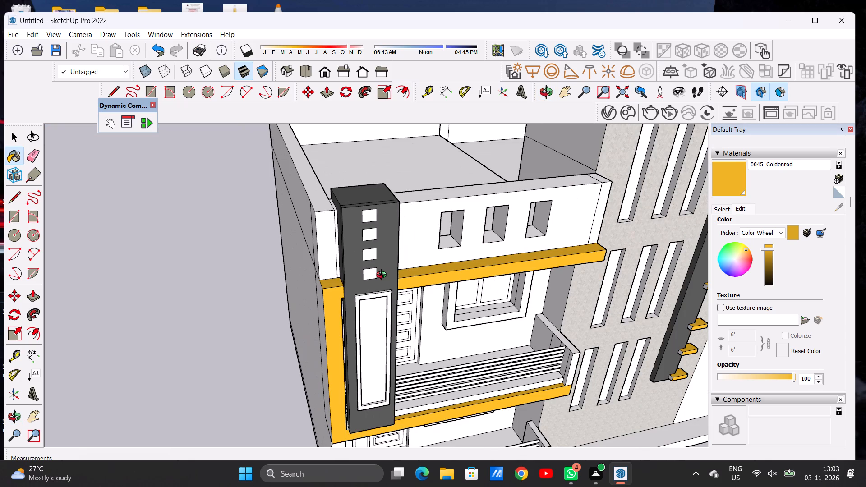
pyautogui.scroll(-9, 357, 296)
pyautogui.moveTo(359, 365); pyautogui.dragTo(476, 341)
pyautogui.scroll(8, 410, 356)
pyautogui.press('p')
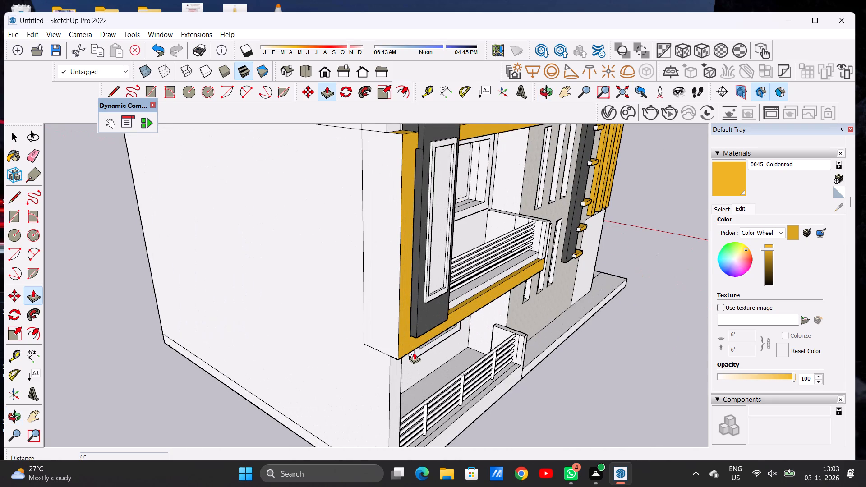
pyautogui.press('space')
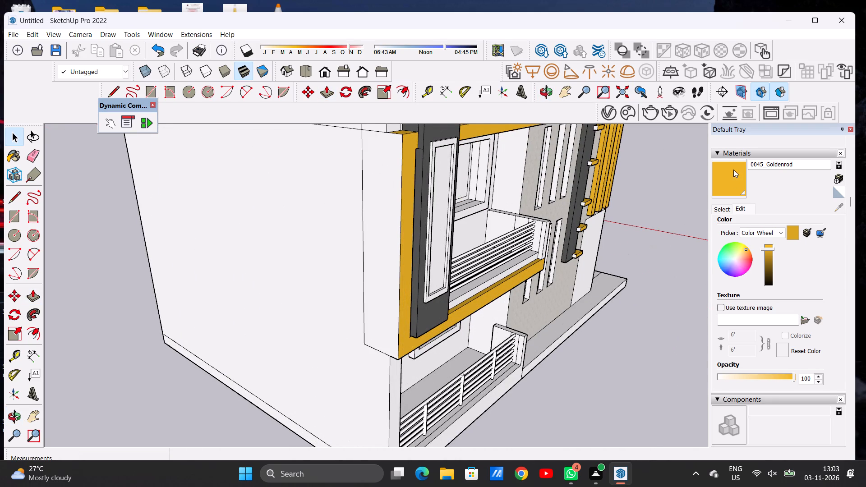
pyautogui.click(731, 178)
pyautogui.click(377, 278)
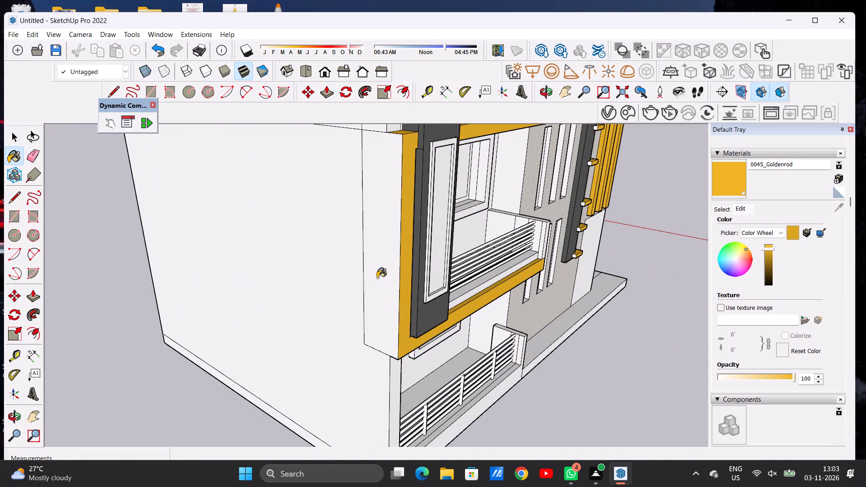
pyautogui.press('space')
# Paint the underside of the frame's lower band, including the small corner face above the ground-floor wall, with 0045_Goldenrod.
pyautogui.write('O')
pyautogui.scroll(-8, 366, 288)
pyautogui.moveTo(434, 292); pyautogui.dragTo(401, 297)
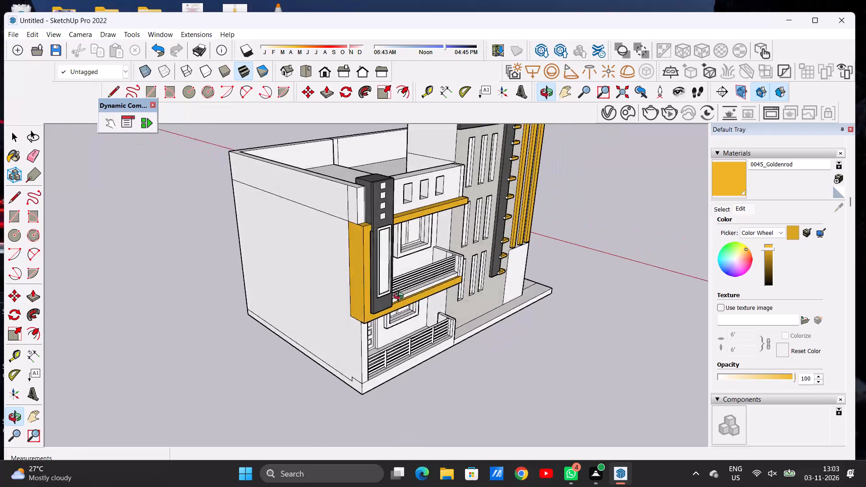
pyautogui.moveTo(401, 297); pyautogui.dragTo(380, 348)
pyautogui.scroll(9, 437, 320)
pyautogui.scroll(-1, 432, 308)
pyautogui.scroll(5, 431, 307)
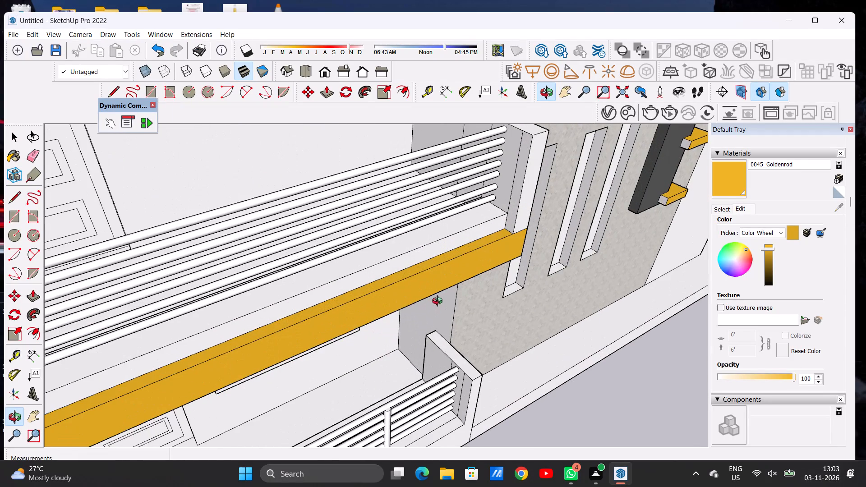
pyautogui.scroll(-9, 443, 300)
pyautogui.moveTo(444, 335); pyautogui.dragTo(353, 217)
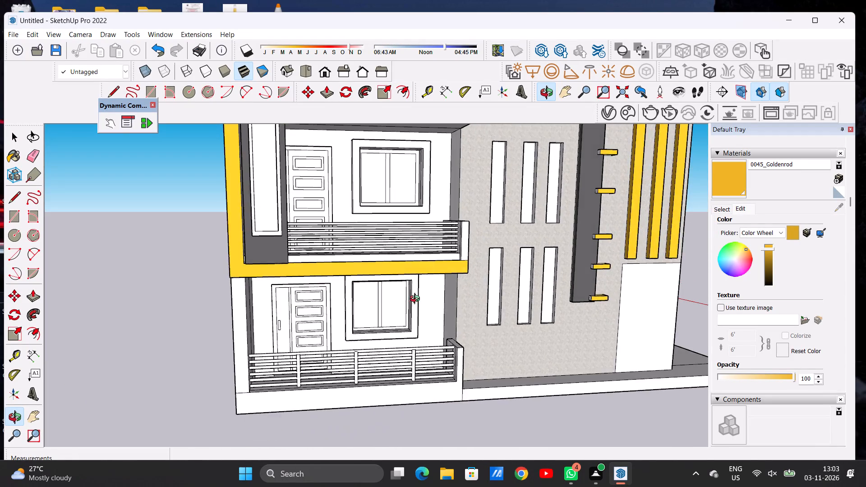
pyautogui.moveTo(414, 300); pyautogui.dragTo(378, 189)
pyautogui.scroll(2, 378, 204)
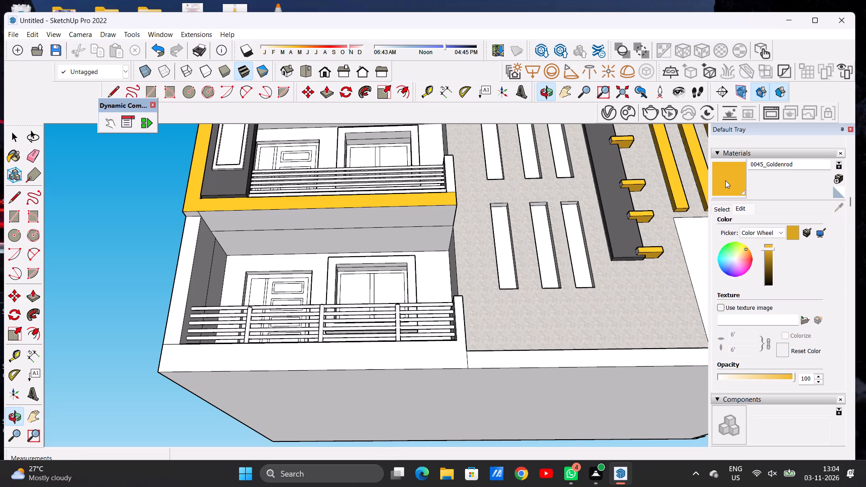
pyautogui.click(726, 181)
pyautogui.click(313, 221)
pyautogui.scroll(3, 174, 217)
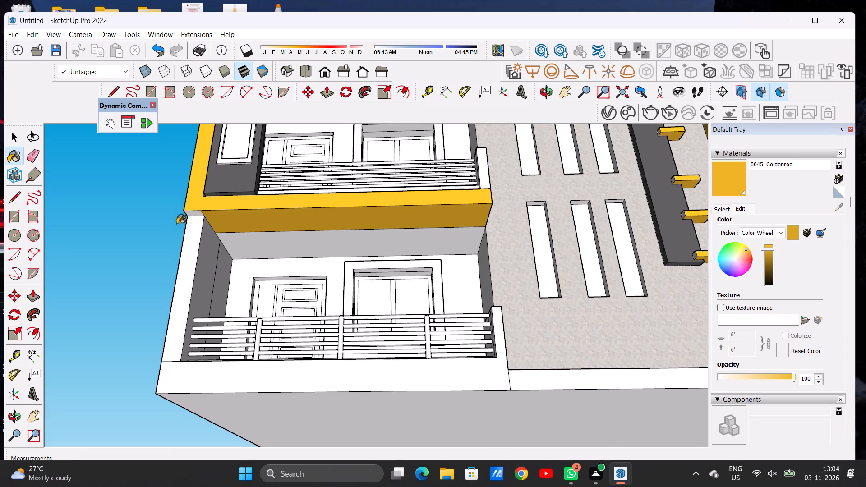
pyautogui.scroll(2, 177, 224)
pyautogui.click(198, 214)
pyautogui.press('space')
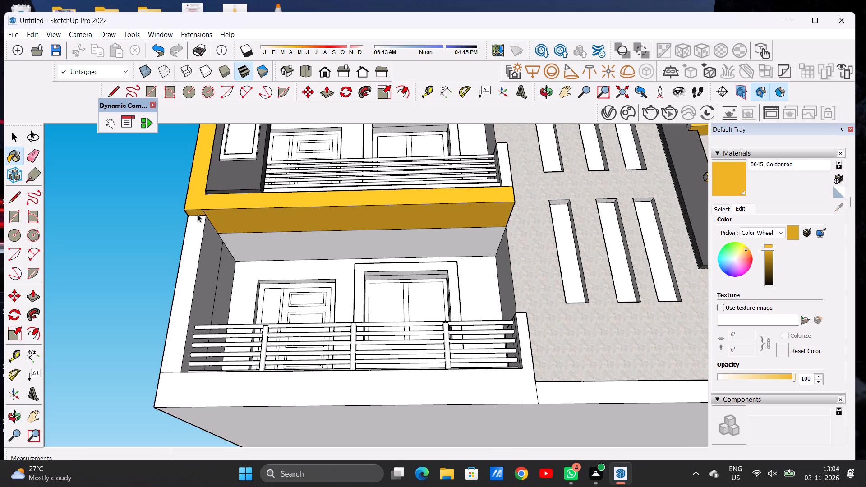
# Paint the underside of the frame's upper band and the adjoining ceiling strip above the upper balcony with 0045_Goldenrod.
pyautogui.write('O')
pyautogui.scroll(-9, 299, 266)
pyautogui.moveTo(362, 242); pyautogui.dragTo(375, 335)
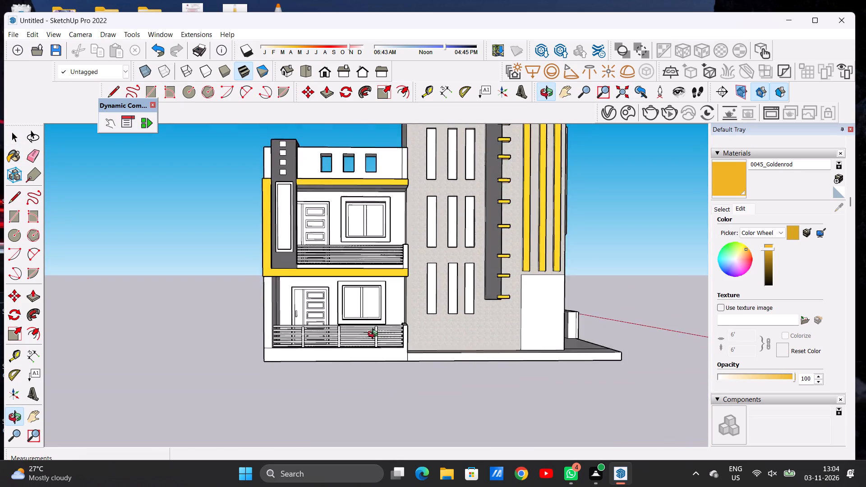
pyautogui.moveTo(375, 335); pyautogui.dragTo(368, 256)
pyautogui.scroll(3, 359, 155)
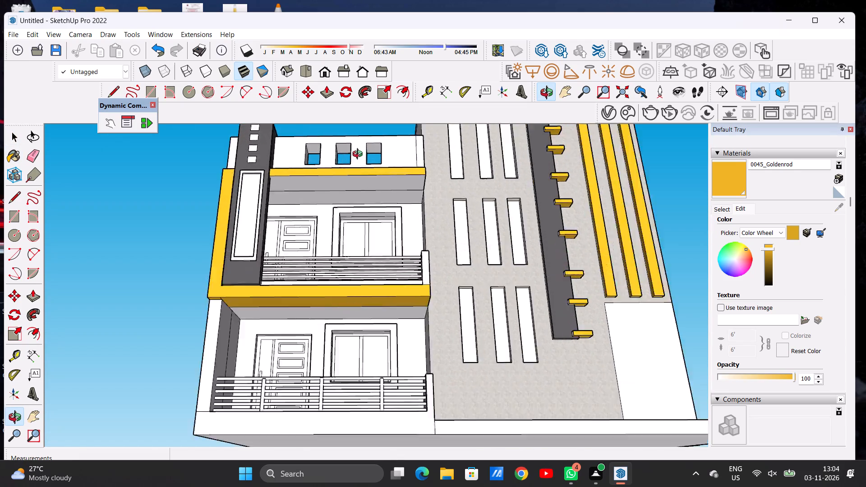
pyautogui.scroll(4, 359, 155)
pyautogui.click(722, 178)
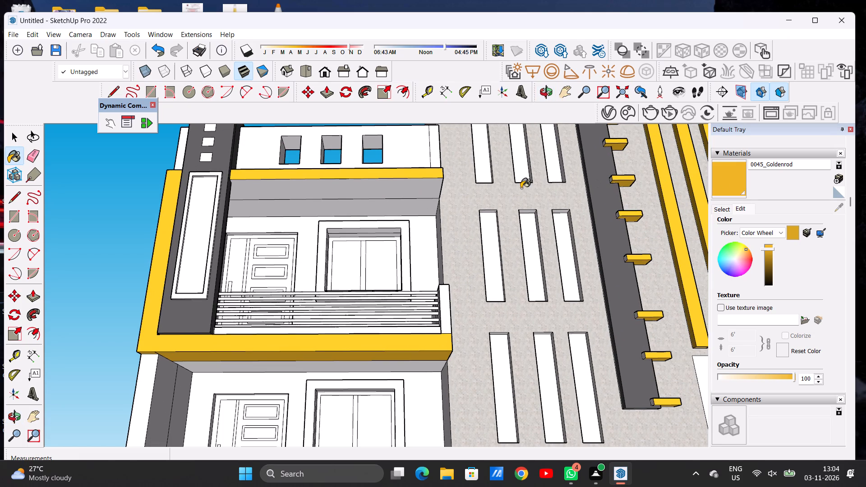
pyautogui.click(405, 189)
pyautogui.click(409, 211)
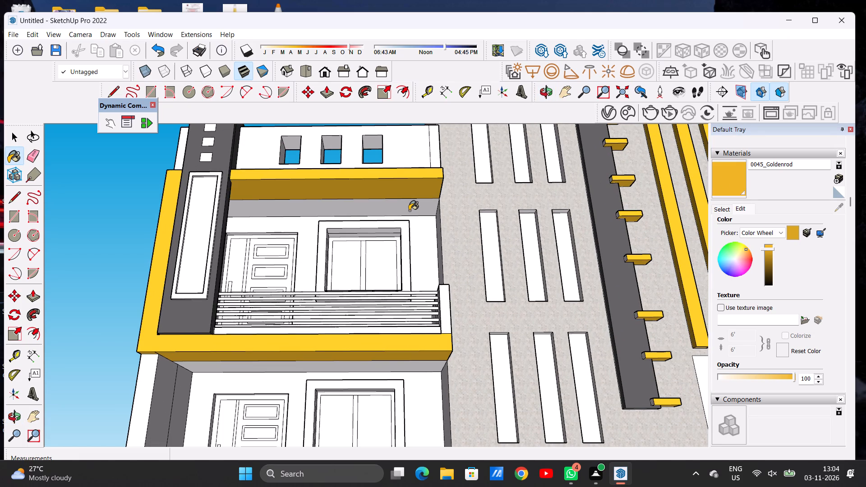
pyautogui.press('space')
# Paint the end faces of the side balcony frame's lower and upper bands, beside the travertine tower, with 0045_Goldenrod.
pyautogui.write('O')
pyautogui.scroll(-11, 387, 222)
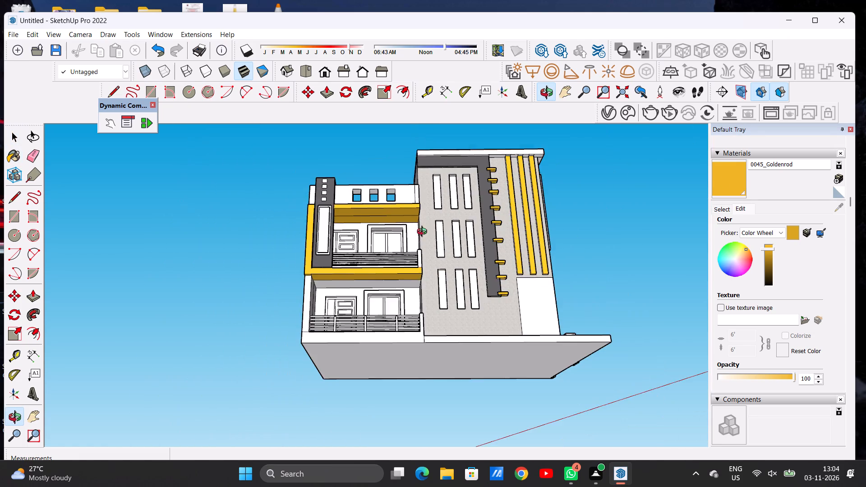
pyautogui.moveTo(384, 233); pyautogui.dragTo(267, 311)
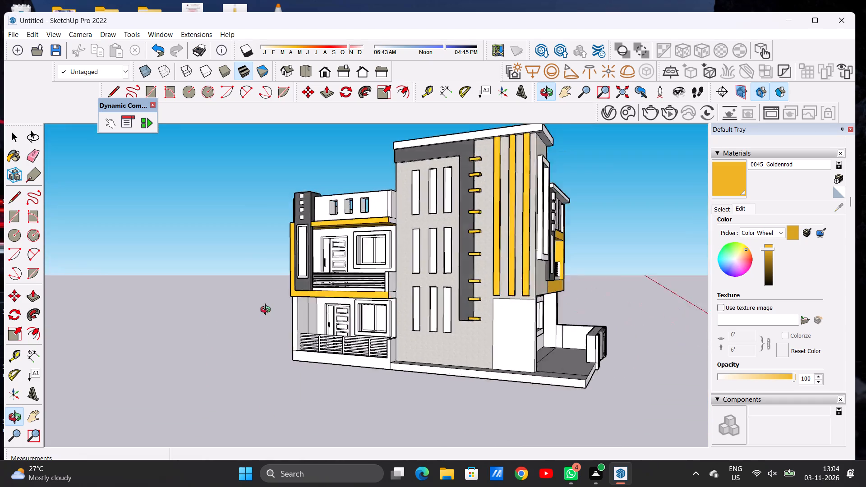
pyautogui.moveTo(267, 311); pyautogui.dragTo(227, 349)
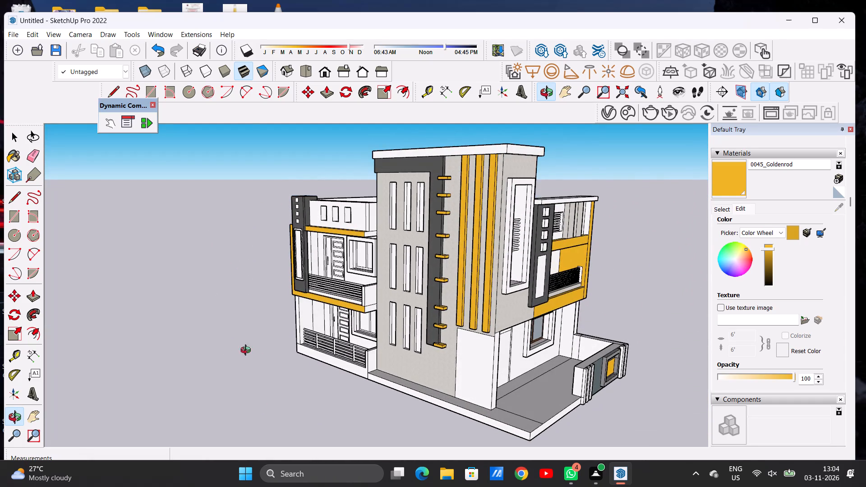
pyautogui.scroll(1, 379, 322)
pyautogui.scroll(-1, 390, 317)
pyautogui.scroll(6, 390, 317)
pyautogui.scroll(-1, 375, 308)
pyautogui.scroll(1, 374, 309)
pyautogui.click(730, 186)
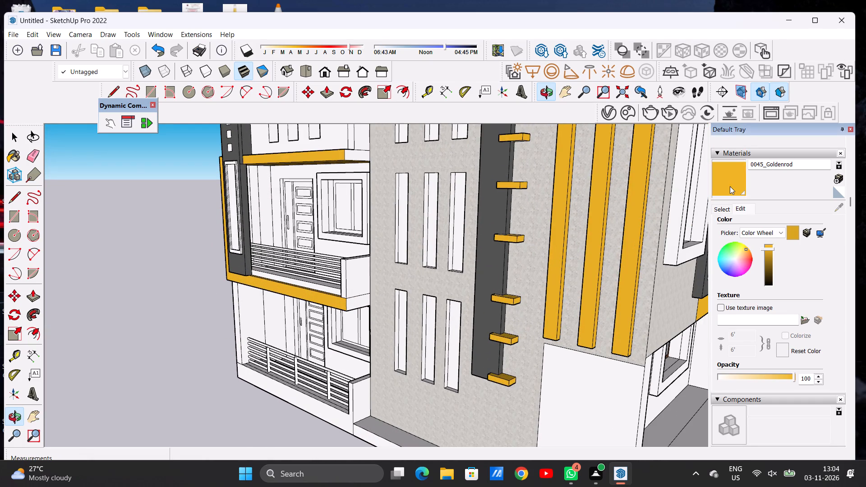
pyautogui.scroll(6, 360, 297)
pyautogui.click(345, 304)
pyautogui.scroll(-14, 364, 328)
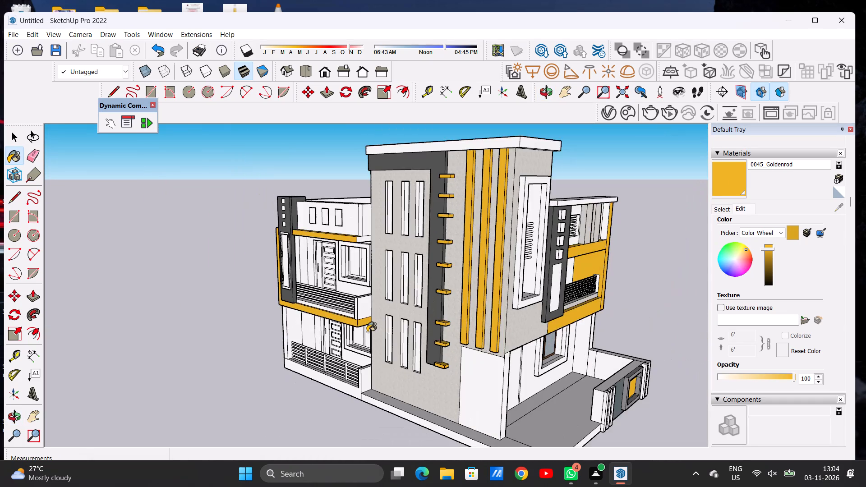
pyautogui.scroll(15, 362, 266)
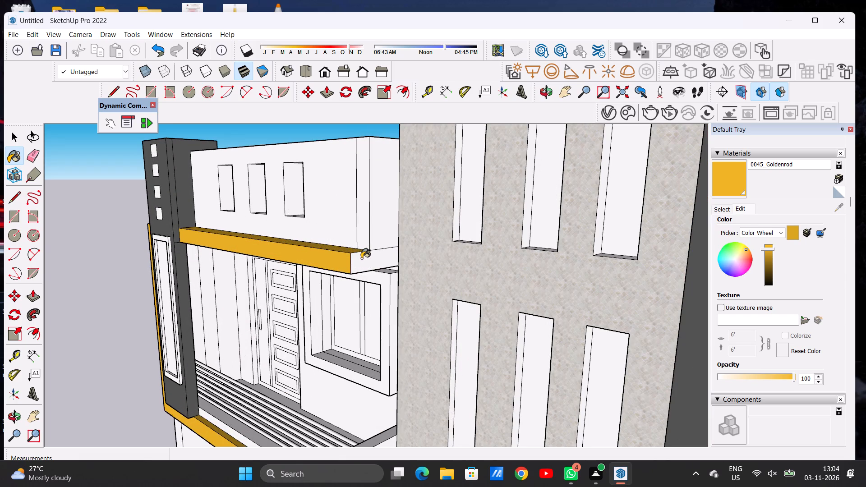
pyautogui.click(361, 258)
pyautogui.press('space')
# Examine the side and front elevations of the house, checking the painted balcony frames, tower and parapet from several angles.
pyautogui.write('O')
pyautogui.scroll(-15, 363, 270)
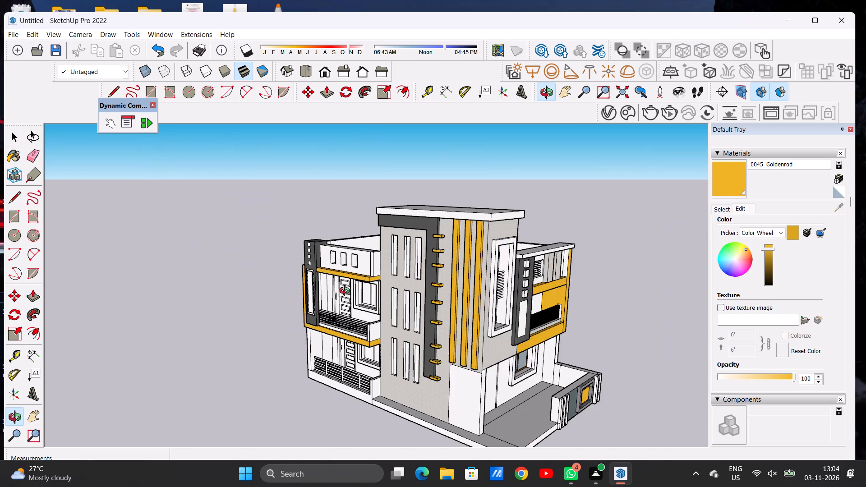
pyautogui.moveTo(345, 302); pyautogui.dragTo(531, 271)
pyautogui.scroll(-3, 395, 299)
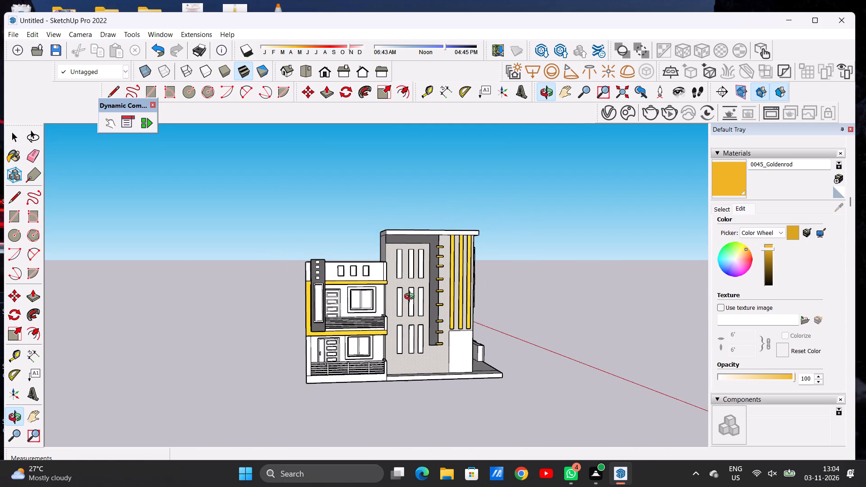
pyautogui.scroll(2, 452, 301)
pyautogui.scroll(-1, 453, 301)
pyautogui.scroll(13, 454, 302)
pyautogui.scroll(-1, 451, 308)
pyautogui.scroll(1, 451, 308)
pyautogui.scroll(-1, 451, 308)
pyautogui.scroll(3, 451, 308)
pyautogui.scroll(-9, 449, 321)
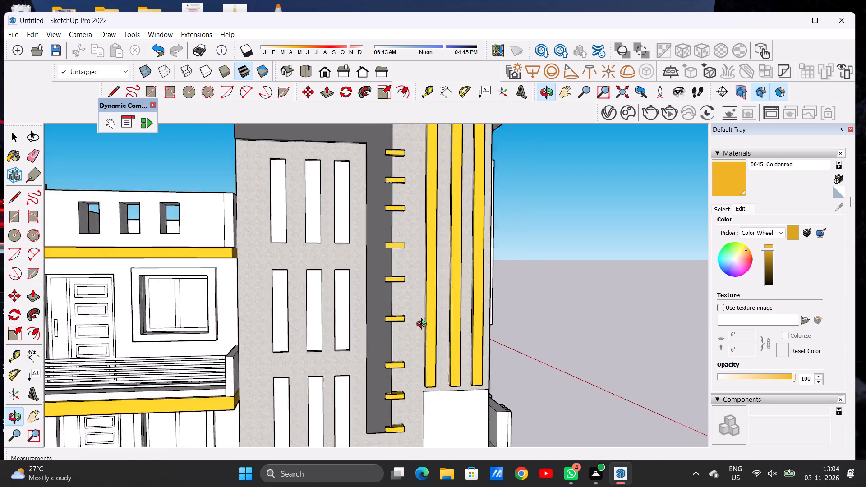
pyautogui.scroll(-9, 424, 325)
pyautogui.moveTo(332, 362); pyautogui.dragTo(121, 359)
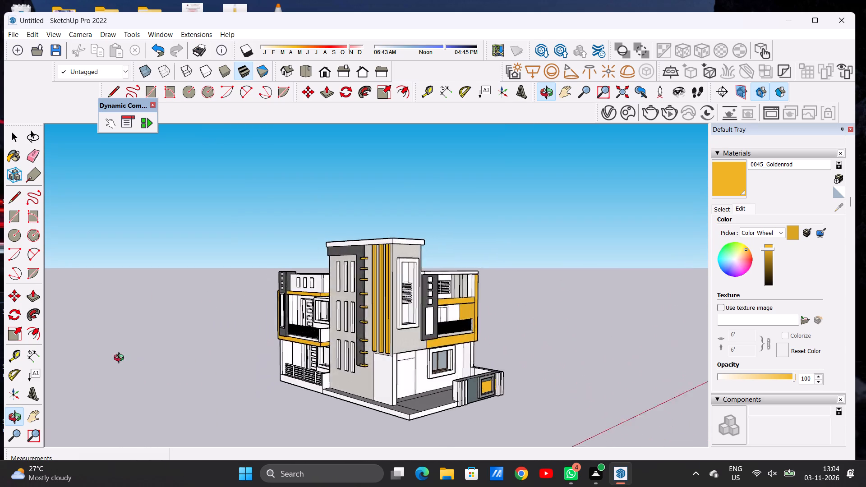
pyautogui.moveTo(121, 359); pyautogui.dragTo(248, 361)
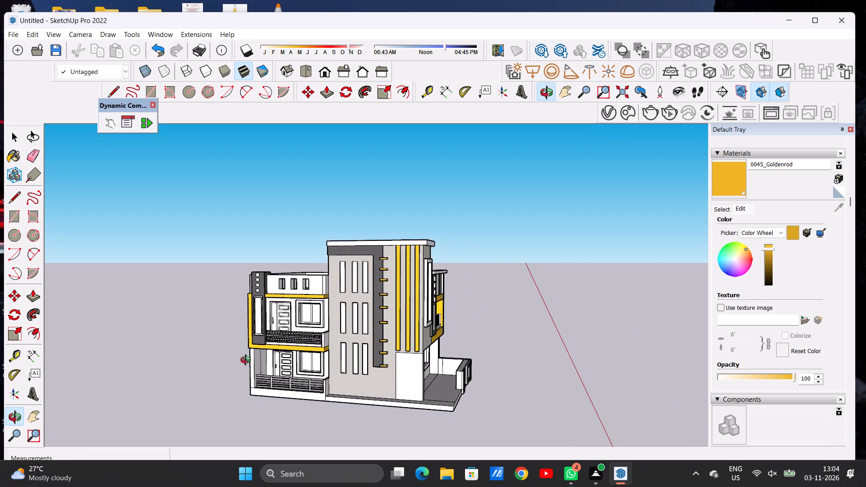
pyautogui.moveTo(248, 361); pyautogui.dragTo(263, 388)
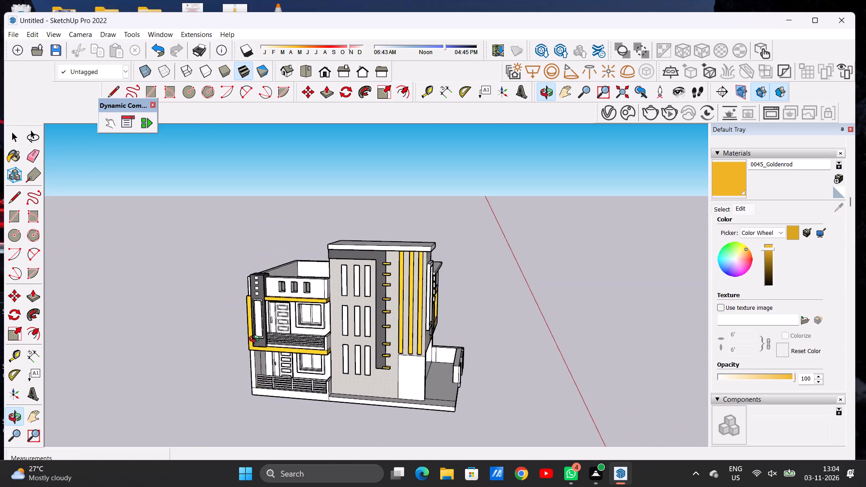
pyautogui.scroll(16, 255, 336)
pyautogui.scroll(-1, 253, 328)
pyautogui.scroll(3, 253, 328)
pyautogui.moveTo(253, 322); pyautogui.dragTo(212, 340)
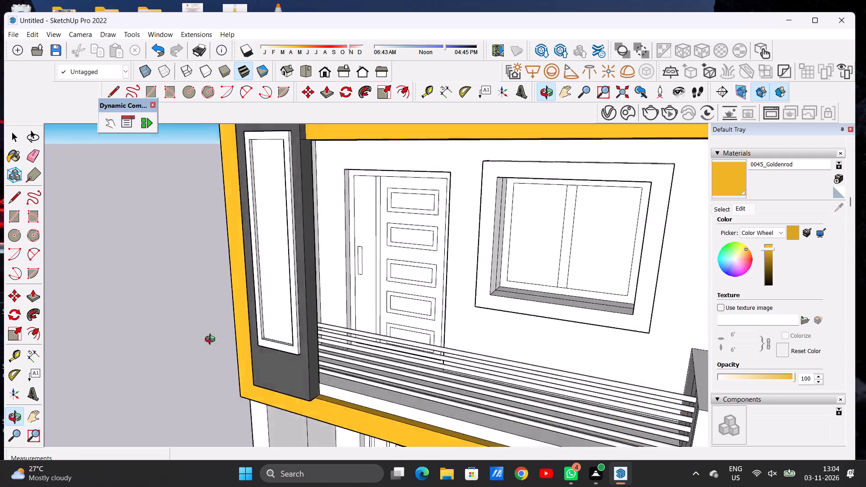
pyautogui.moveTo(212, 340); pyautogui.dragTo(309, 326)
pyautogui.scroll(-15, 296, 345)
pyautogui.moveTo(318, 369); pyautogui.dragTo(308, 343)
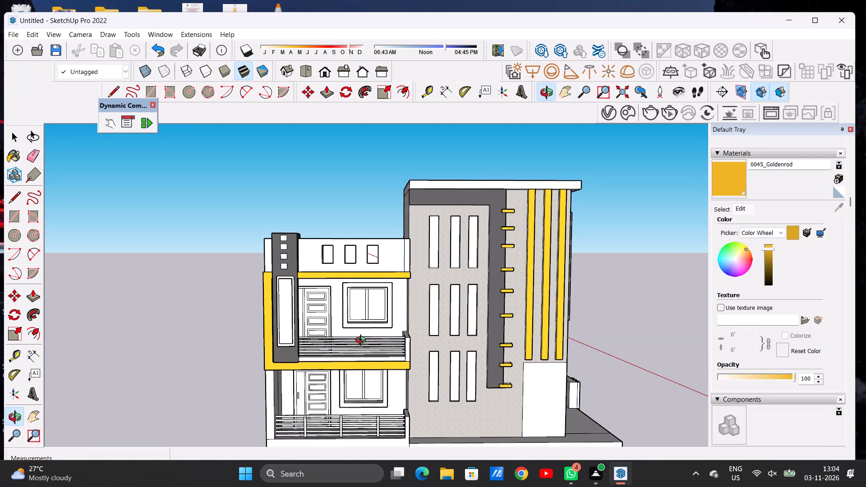
pyautogui.scroll(-1, 349, 346)
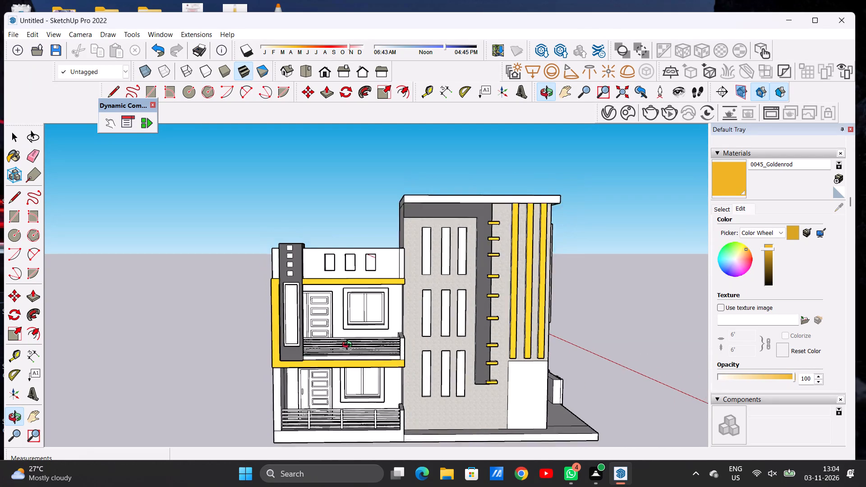
pyautogui.scroll(-5, 349, 346)
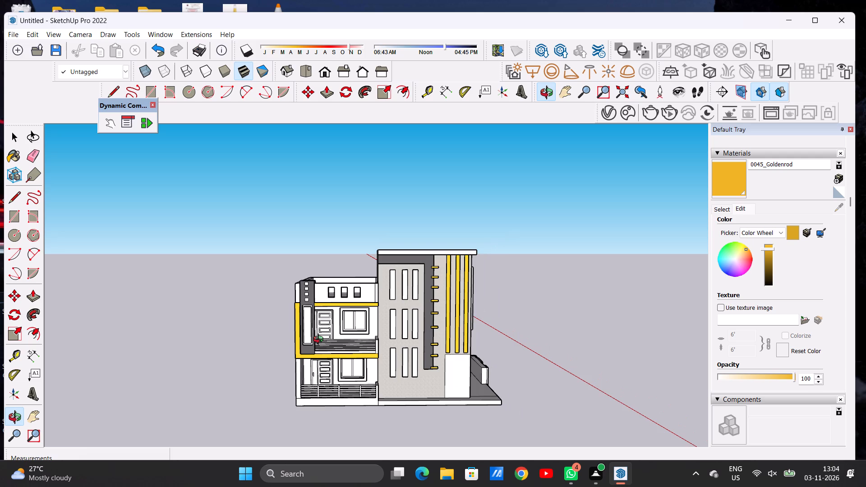
pyautogui.scroll(-1, 320, 340)
pyautogui.scroll(8, 351, 334)
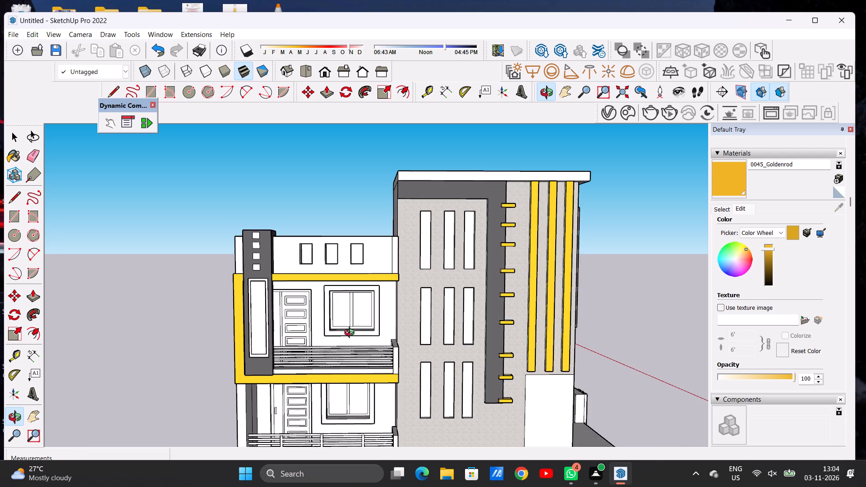
pyautogui.moveTo(432, 338); pyautogui.dragTo(282, 335)
pyautogui.moveTo(428, 339); pyautogui.dragTo(325, 339)
pyautogui.scroll(-6, 301, 336)
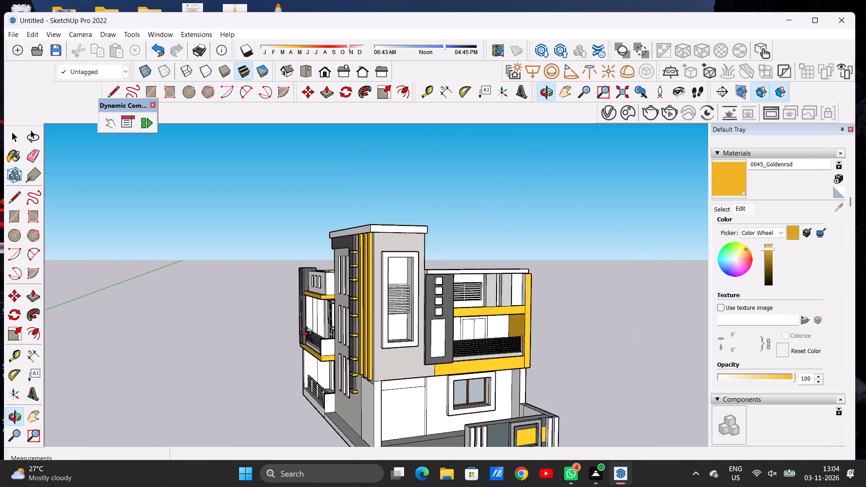
pyautogui.scroll(-5, 309, 333)
pyautogui.moveTo(384, 349); pyautogui.dragTo(327, 332)
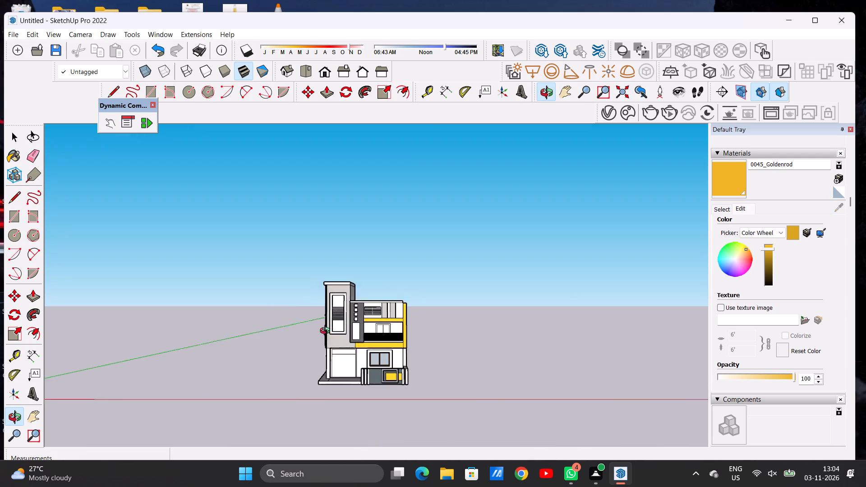
pyautogui.moveTo(327, 332); pyautogui.dragTo(339, 336)
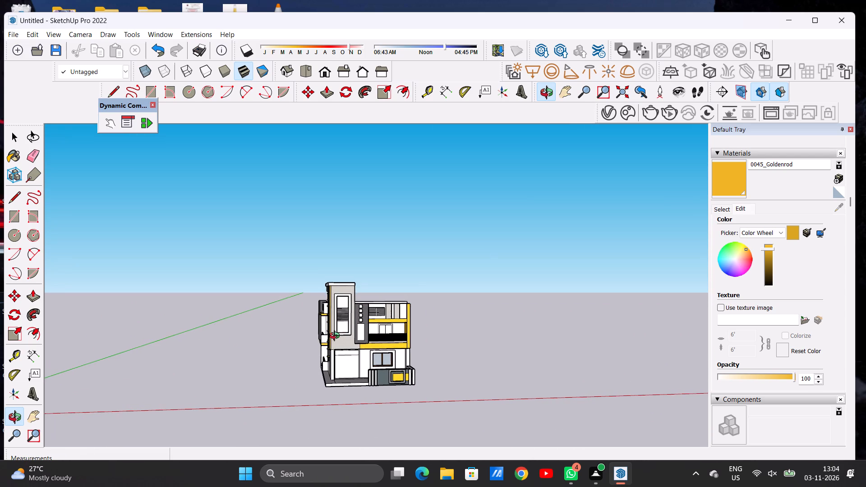
pyautogui.scroll(13, 401, 328)
pyautogui.moveTo(396, 340); pyautogui.dragTo(397, 292)
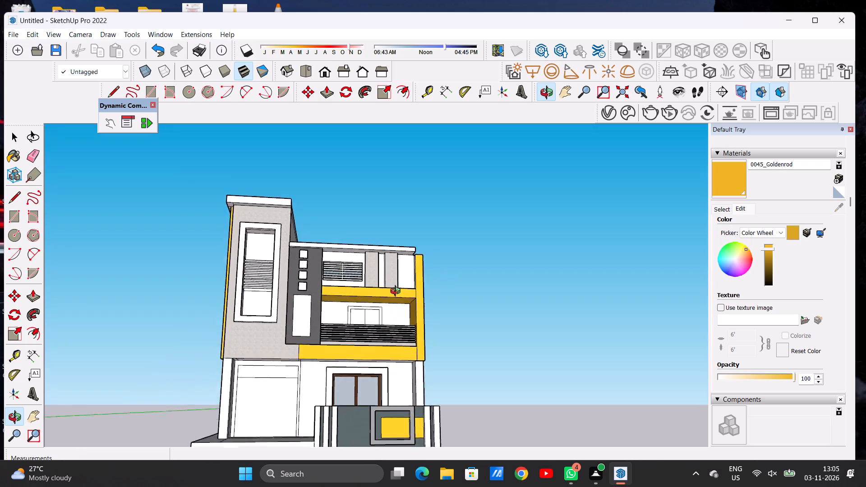
pyautogui.moveTo(397, 292); pyautogui.dragTo(345, 341)
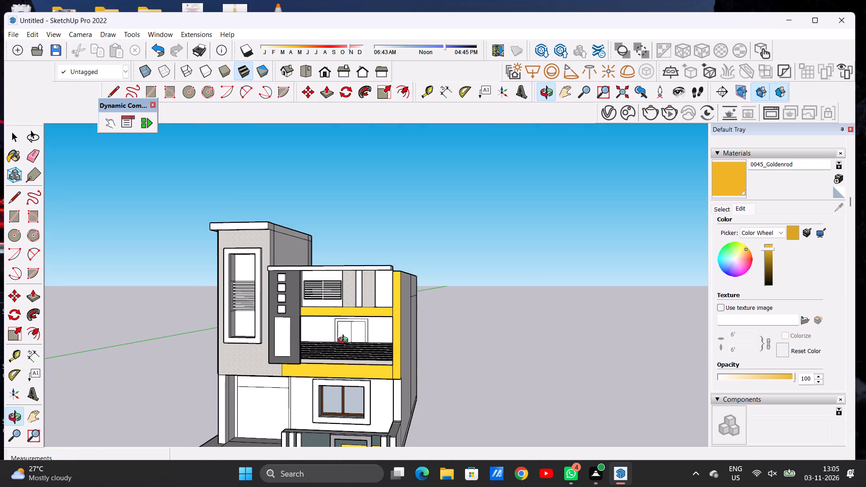
pyautogui.moveTo(345, 341); pyautogui.dragTo(341, 345)
pyautogui.scroll(-1, 425, 356)
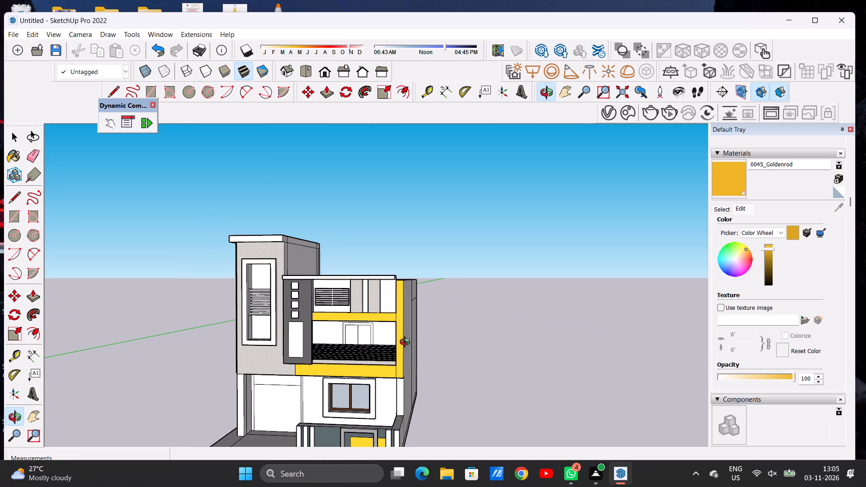
# Draw a dividing line about 1' 8" long across the front balcony frame's upright, level with the upper band's top edge.
pyautogui.scroll(7, 393, 315)
pyautogui.scroll(-2, 393, 315)
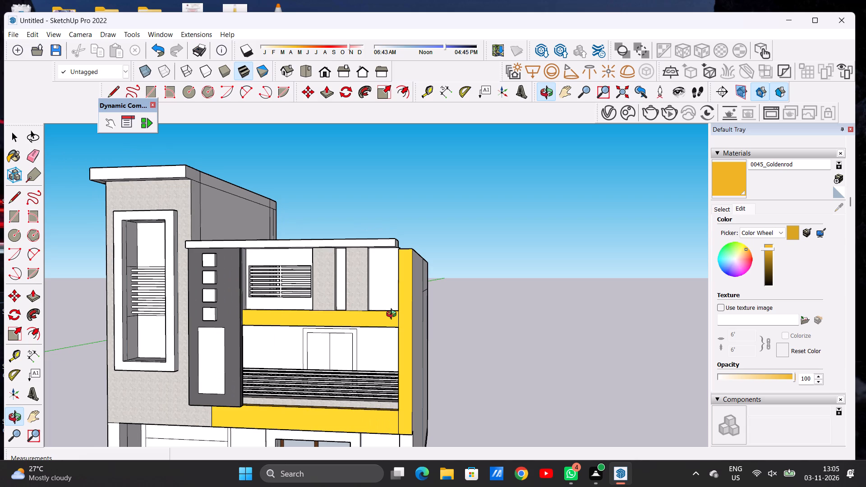
pyautogui.press('space')
pyautogui.write('L')
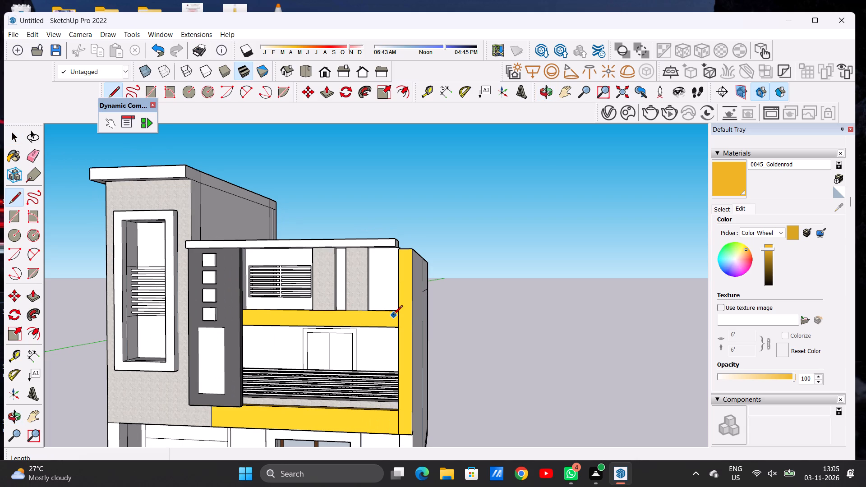
pyautogui.scroll(11, 393, 315)
pyautogui.scroll(1, 429, 303)
pyautogui.scroll(-4, 431, 303)
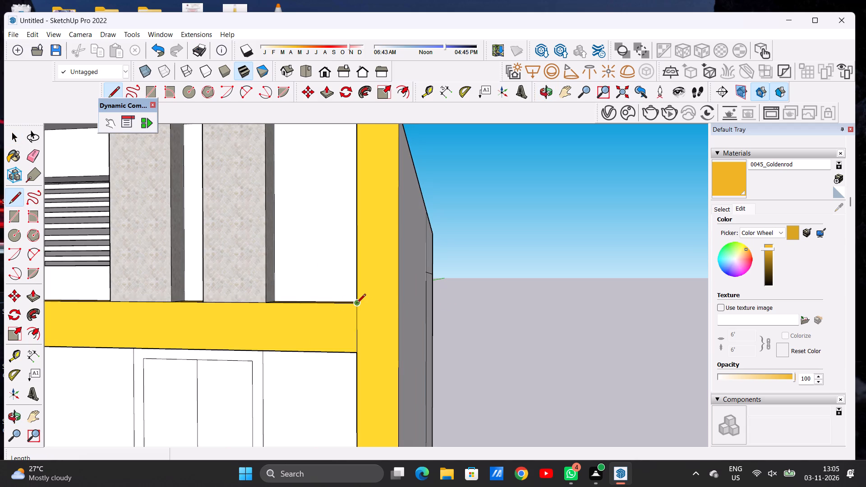
pyautogui.click(356, 304)
pyautogui.click(398, 306)
pyautogui.press('space')
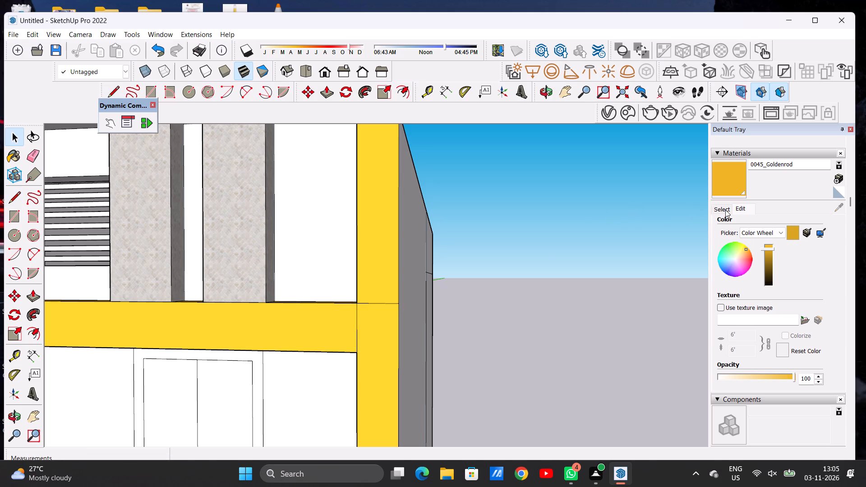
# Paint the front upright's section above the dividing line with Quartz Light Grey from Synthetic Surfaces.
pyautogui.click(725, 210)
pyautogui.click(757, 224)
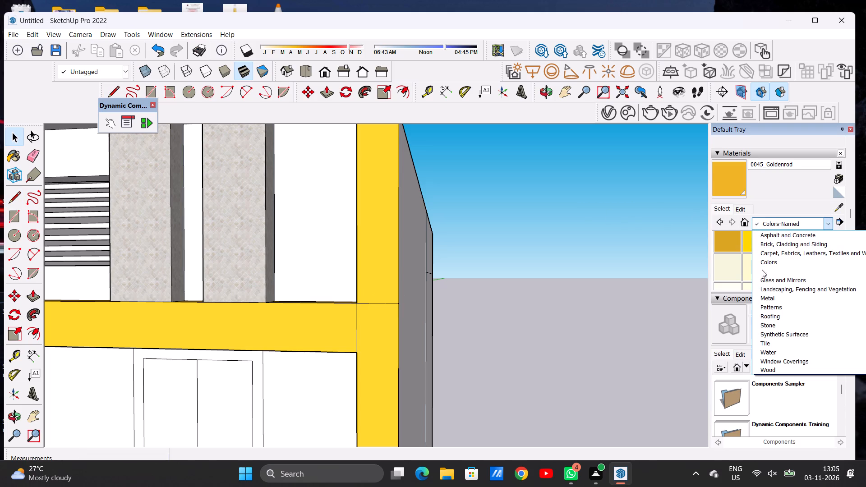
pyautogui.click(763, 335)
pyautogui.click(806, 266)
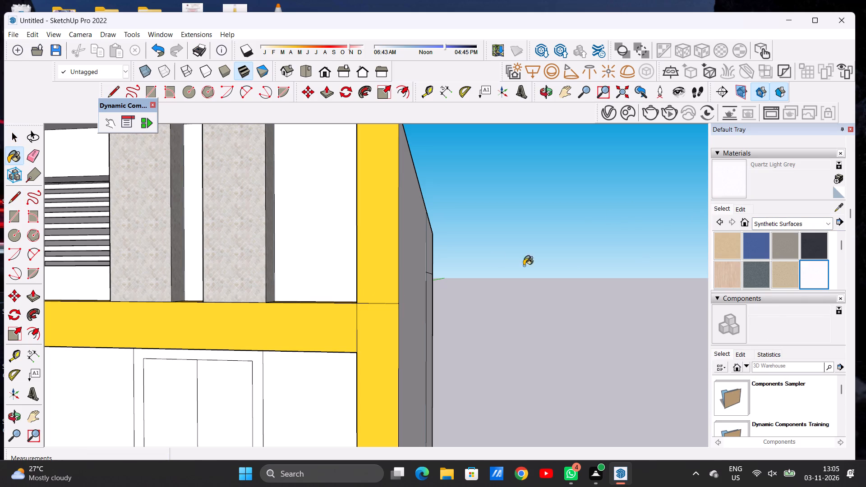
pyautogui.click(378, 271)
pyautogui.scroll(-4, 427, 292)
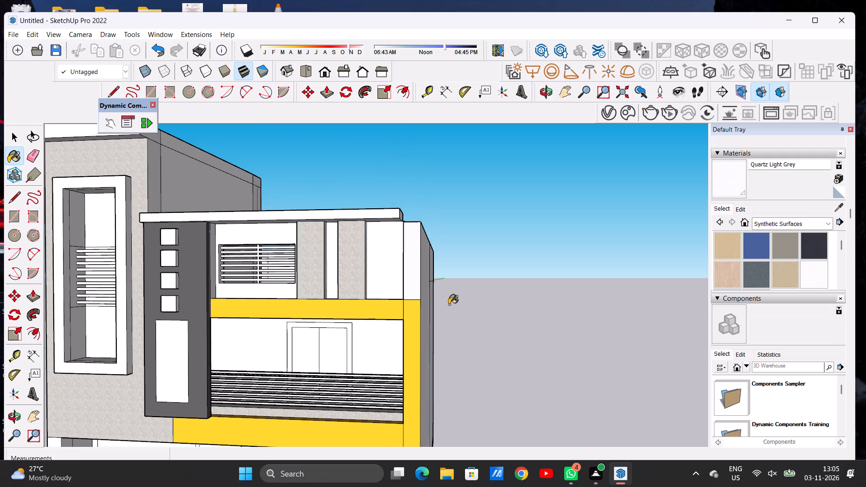
# Paint the upright's upper section, the adjoining wall panel and the narrow strip between the travertine columns with Quartz Light Brown.
pyautogui.click(783, 276)
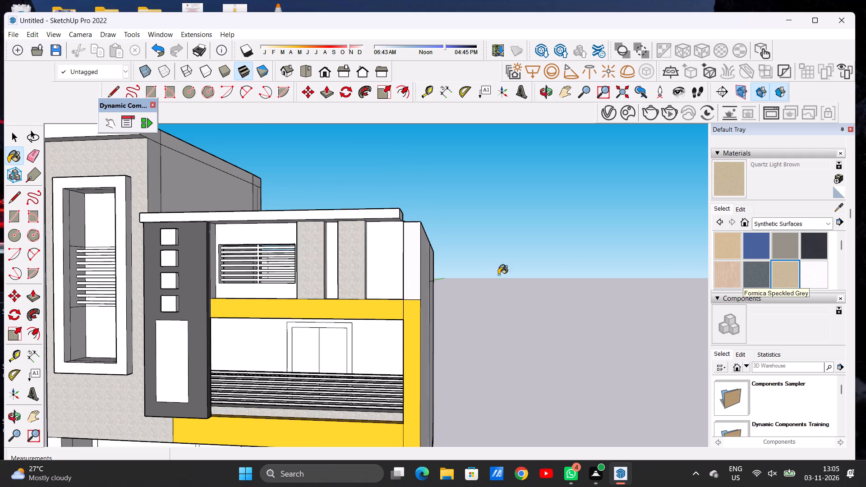
pyautogui.scroll(8, 395, 276)
pyautogui.click(433, 253)
pyautogui.click(381, 254)
pyautogui.scroll(-5, 497, 277)
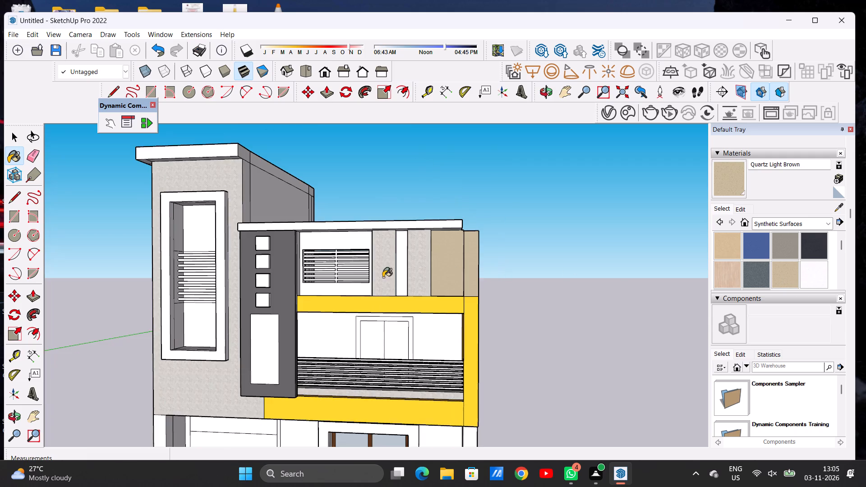
pyautogui.scroll(8, 419, 265)
pyautogui.click(389, 277)
pyautogui.scroll(-4, 435, 301)
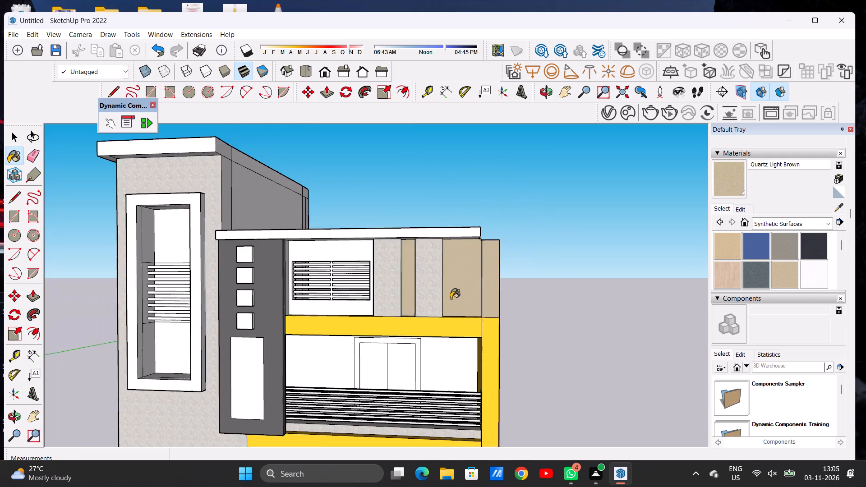
# Draw dividing lines about 4" and 6" long from the upper louvered opening's bottom corners to the wall panel's side edges.
pyautogui.scroll(-6, 451, 299)
pyautogui.scroll(5, 376, 301)
pyautogui.scroll(-1, 375, 303)
pyautogui.scroll(8, 375, 303)
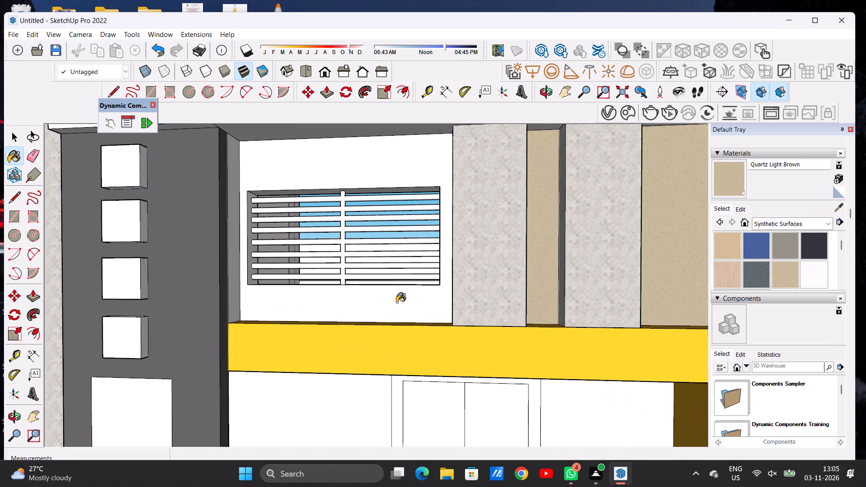
pyautogui.press('space')
pyautogui.write('L')
pyautogui.scroll(6, 248, 290)
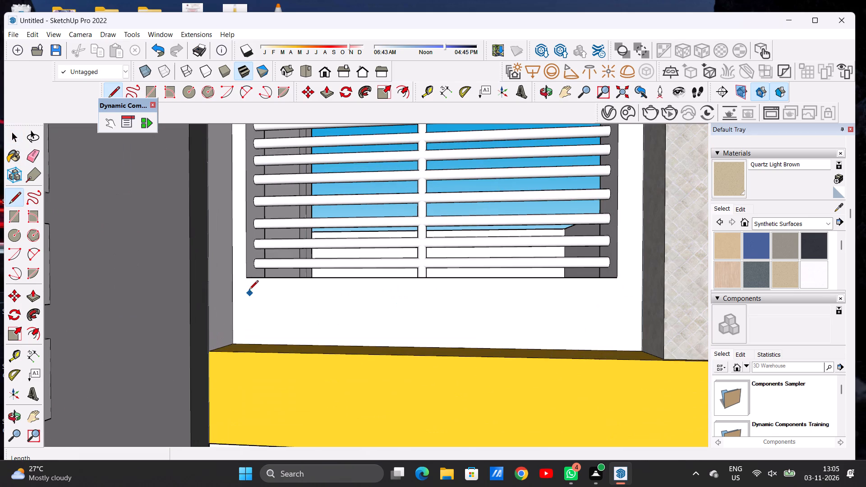
pyautogui.click(246, 279)
pyautogui.click(235, 278)
pyautogui.click(620, 277)
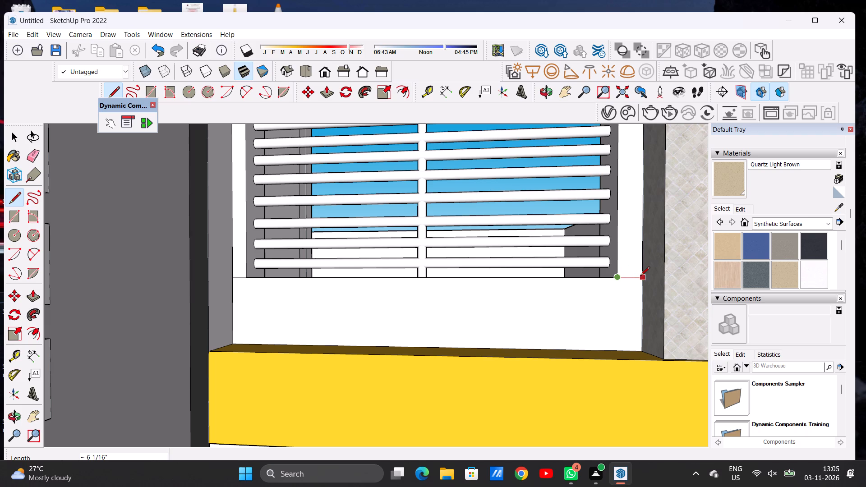
pyautogui.click(640, 276)
# Paint the wall strip below the upper louvered opening and the opening's sill with Quartz Light Brown.
pyautogui.click(737, 174)
pyautogui.click(543, 304)
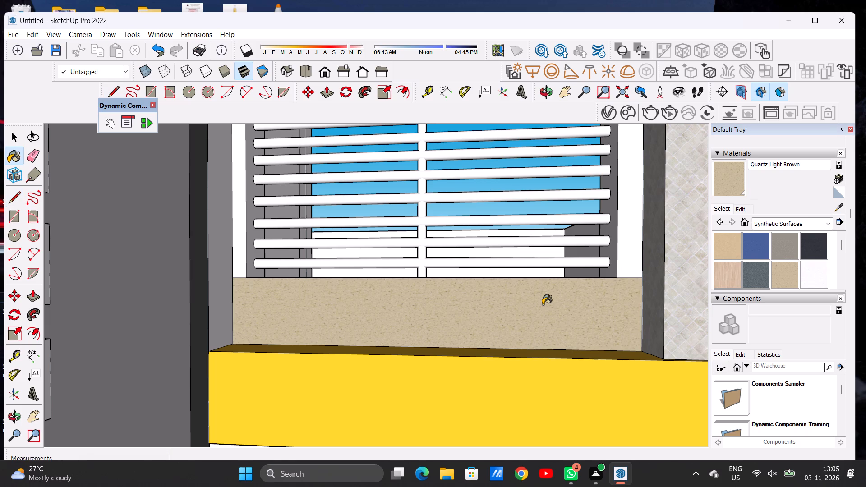
pyautogui.press('space')
pyautogui.write('O')
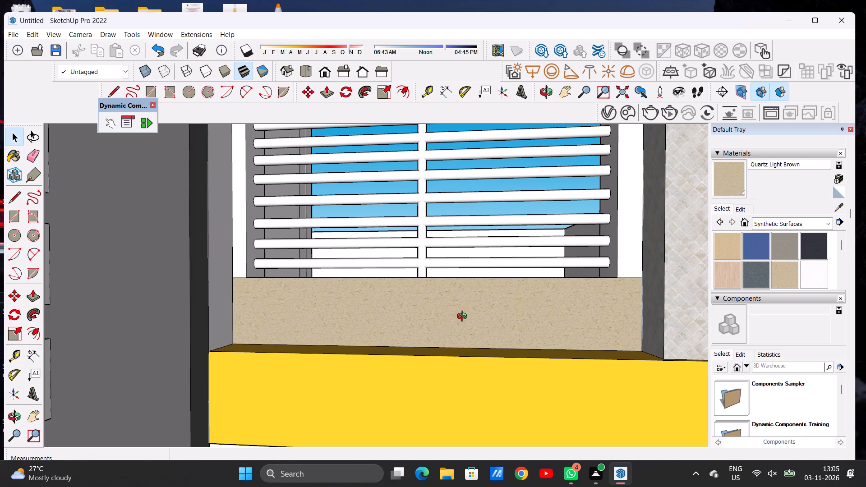
pyautogui.scroll(-14, 394, 294)
pyautogui.moveTo(392, 270); pyautogui.dragTo(392, 355)
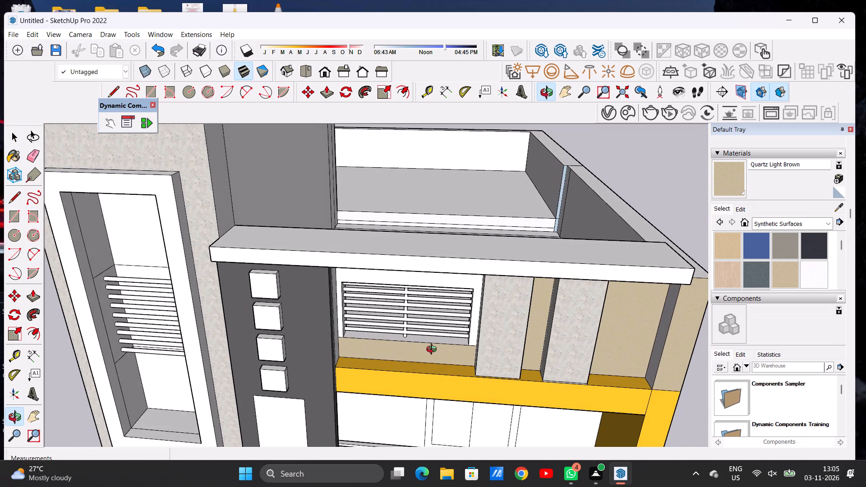
pyautogui.scroll(12, 446, 350)
pyautogui.scroll(-5, 401, 335)
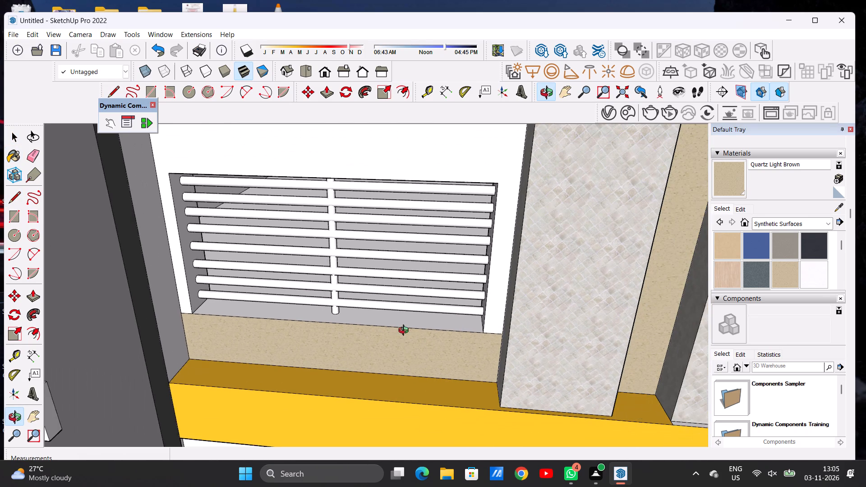
pyautogui.scroll(-4, 405, 315)
pyautogui.scroll(5, 438, 313)
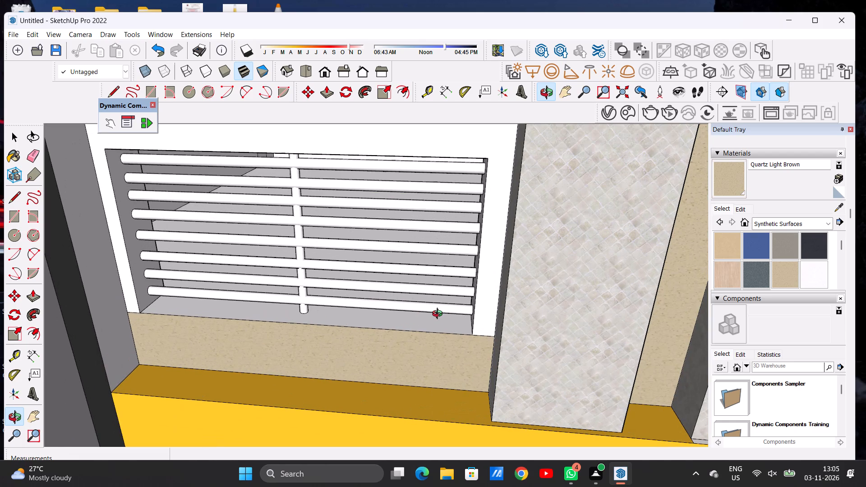
pyautogui.click(737, 179)
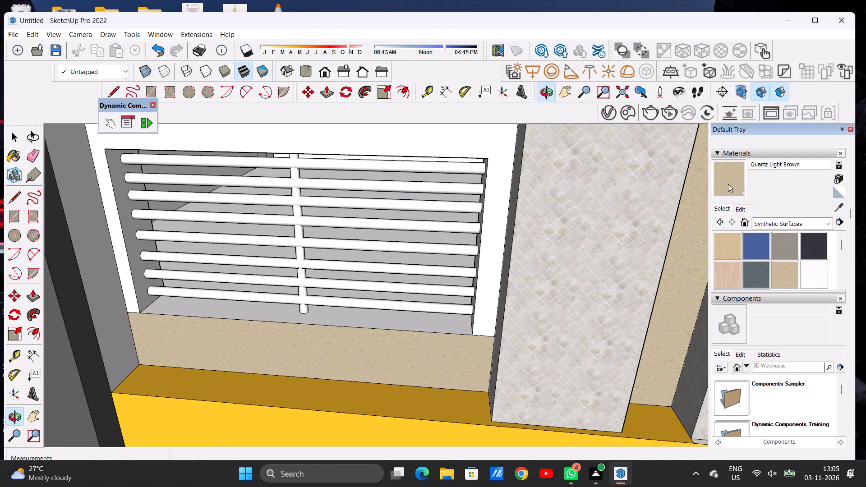
pyautogui.scroll(4, 484, 318)
pyautogui.click(451, 331)
pyautogui.scroll(-5, 452, 331)
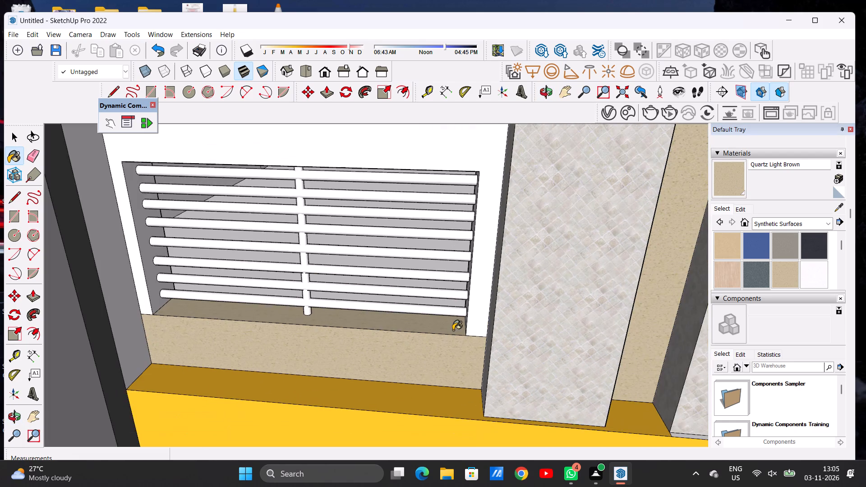
pyautogui.scroll(-3, 465, 320)
pyautogui.press('space')
# Paint the recess's side face between the dark gray panel and the louvered wall with Quartz Light Brown.
pyautogui.write('O')
pyautogui.scroll(-7, 448, 333)
pyautogui.moveTo(445, 348); pyautogui.dragTo(477, 248)
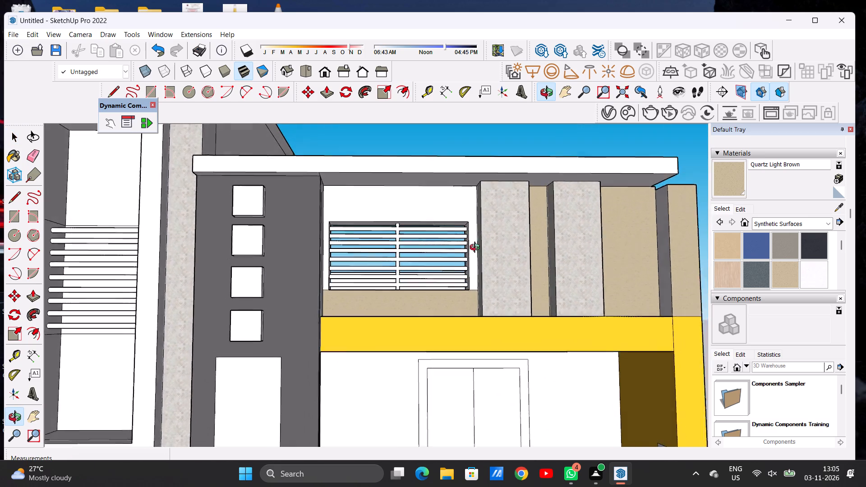
pyautogui.moveTo(477, 248); pyautogui.dragTo(478, 262)
pyautogui.scroll(-3, 349, 300)
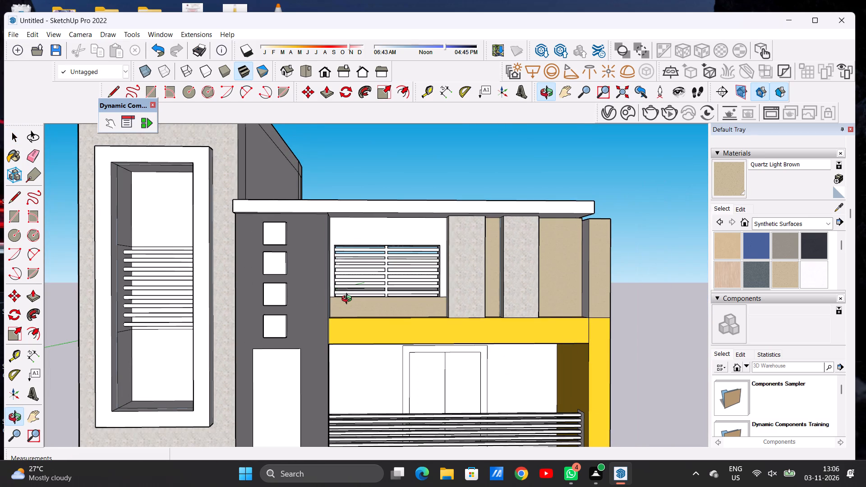
pyautogui.scroll(5, 352, 226)
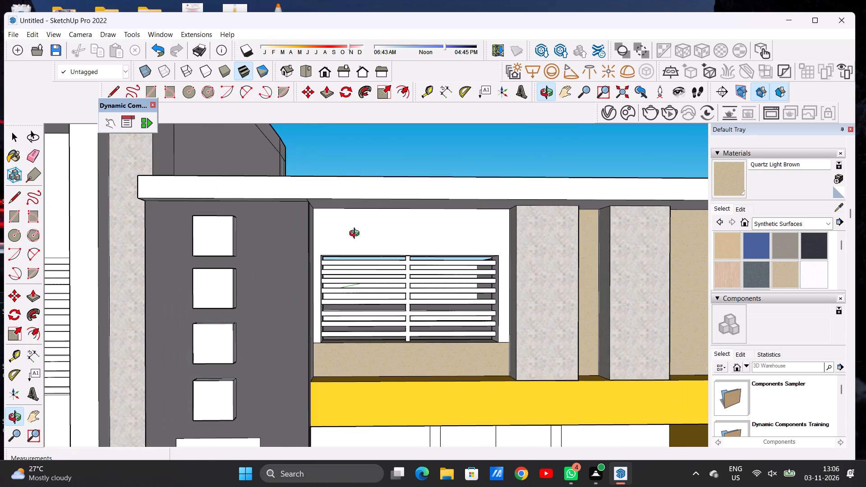
pyautogui.moveTo(352, 239); pyautogui.dragTo(215, 273)
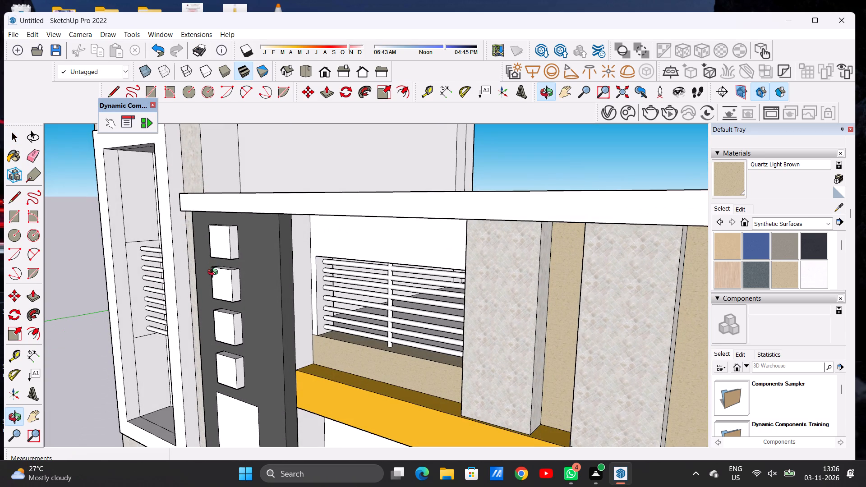
pyautogui.click(723, 188)
pyautogui.scroll(4, 304, 308)
pyautogui.scroll(-2, 288, 304)
pyautogui.click(303, 299)
pyautogui.scroll(-7, 306, 308)
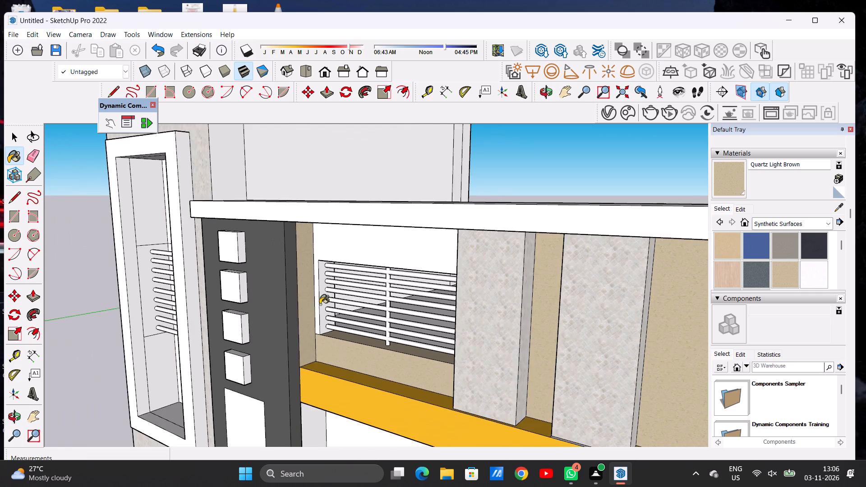
pyautogui.scroll(-2, 320, 304)
pyautogui.press('space')
# Paint the wall surface around the upper louvered opening with Terrazzo Tile Light from Synthetic Surfaces.
pyautogui.write('O')
pyautogui.scroll(-12, 384, 324)
pyautogui.moveTo(374, 331); pyautogui.dragTo(461, 303)
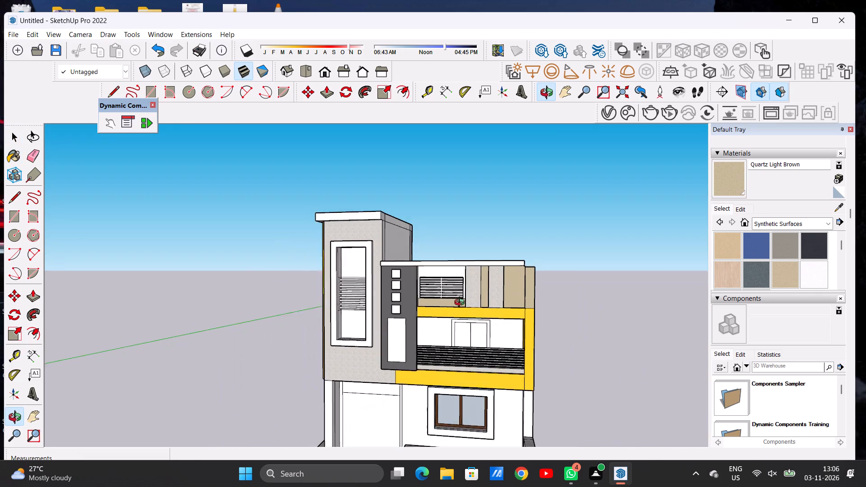
pyautogui.moveTo(461, 303); pyautogui.dragTo(465, 309)
pyautogui.scroll(7, 473, 275)
pyautogui.moveTo(439, 285); pyautogui.dragTo(454, 287)
pyautogui.scroll(7, 413, 304)
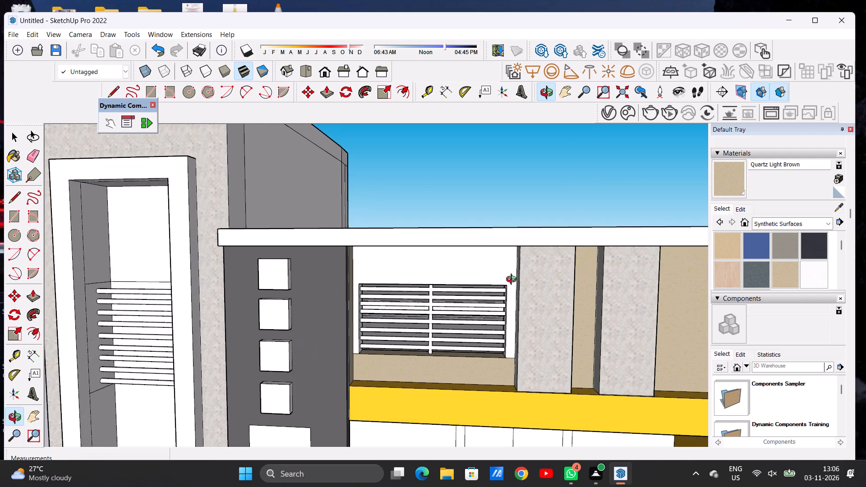
pyautogui.scroll(-2, 783, 257)
pyautogui.click(763, 252)
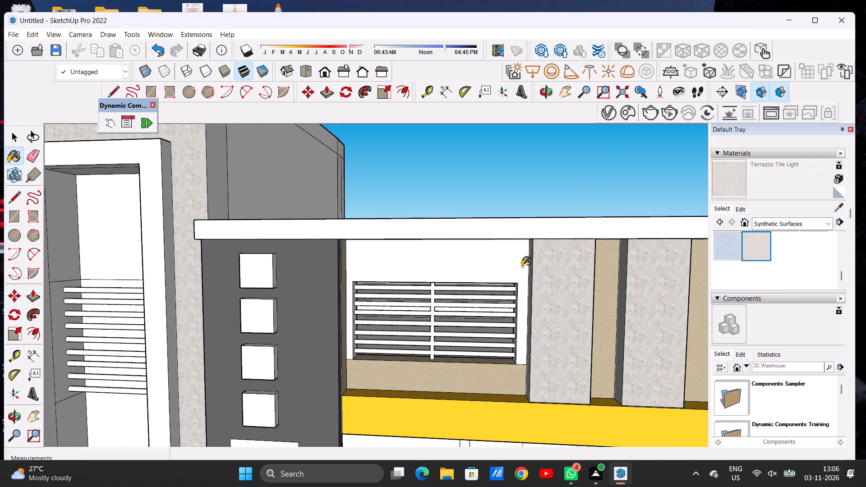
pyautogui.scroll(5, 501, 271)
pyautogui.click(501, 271)
pyautogui.press('space')
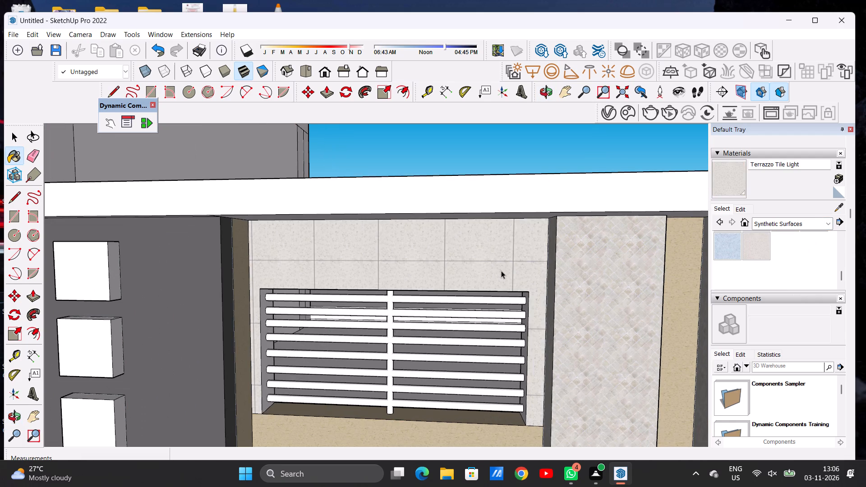
# Paint the upper opening's vertical bar and topmost horizontal bar with Color M07 from the Colors collection.
pyautogui.scroll(-6, 479, 279)
pyautogui.scroll(5, 446, 320)
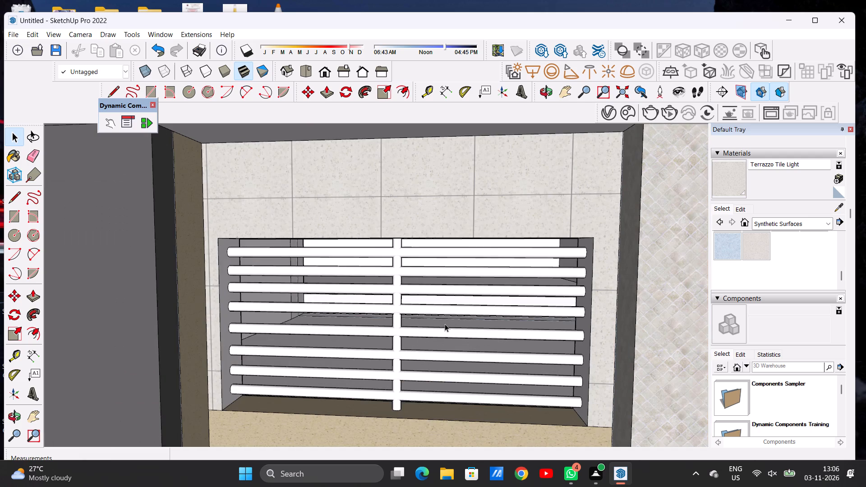
pyautogui.scroll(-4, 448, 317)
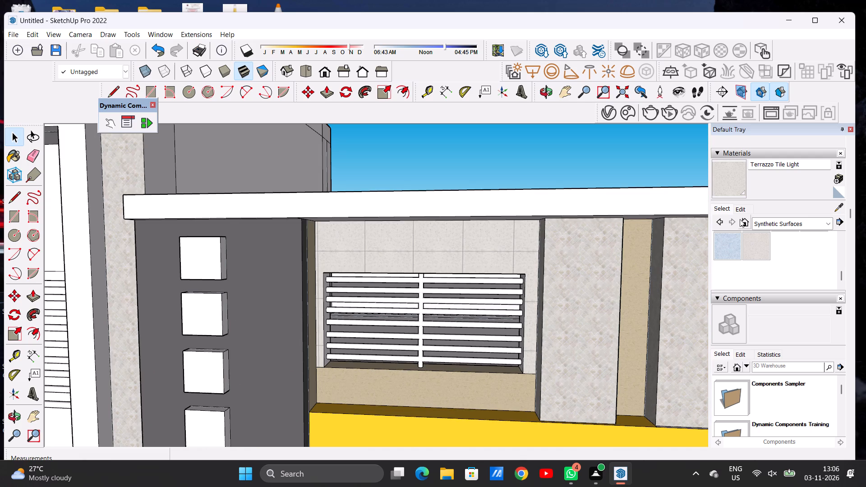
pyautogui.click(768, 222)
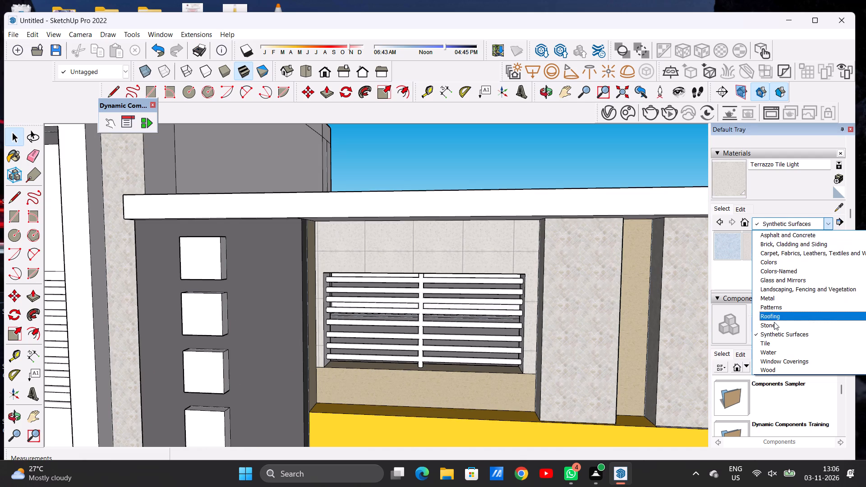
pyautogui.click(785, 264)
pyautogui.scroll(-4, 777, 257)
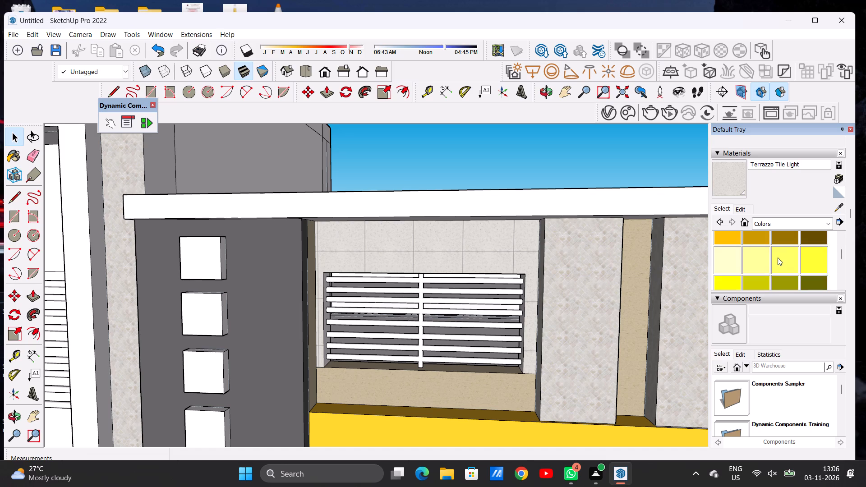
pyautogui.scroll(-10, 780, 259)
pyautogui.scroll(1, 788, 257)
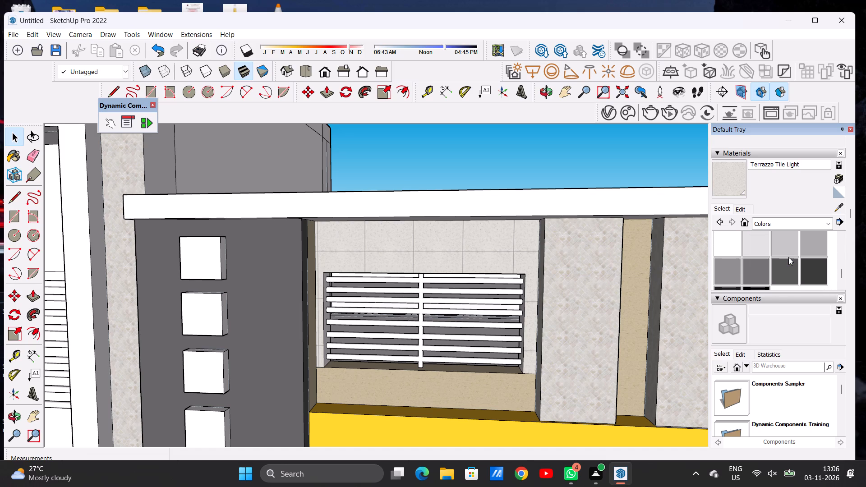
pyautogui.click(811, 268)
pyautogui.scroll(4, 381, 350)
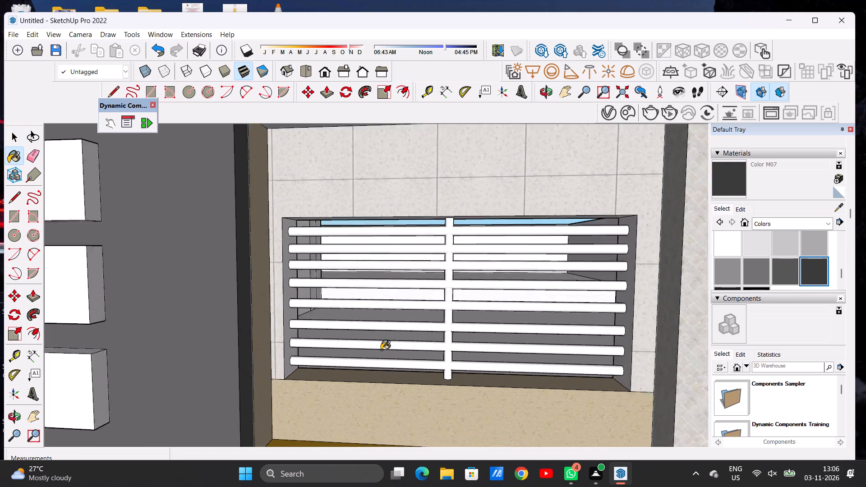
pyautogui.scroll(3, 381, 350)
pyautogui.scroll(4, 461, 202)
pyautogui.click(466, 191)
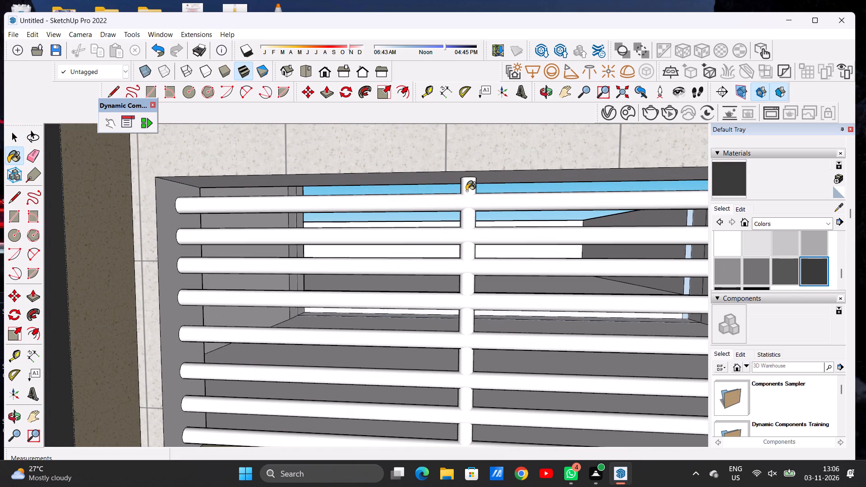
pyautogui.click(467, 197)
# Paint the remaining seven horizontal bars of the upper opening with Color M07.
pyautogui.scroll(-5, 446, 217)
pyautogui.scroll(8, 450, 231)
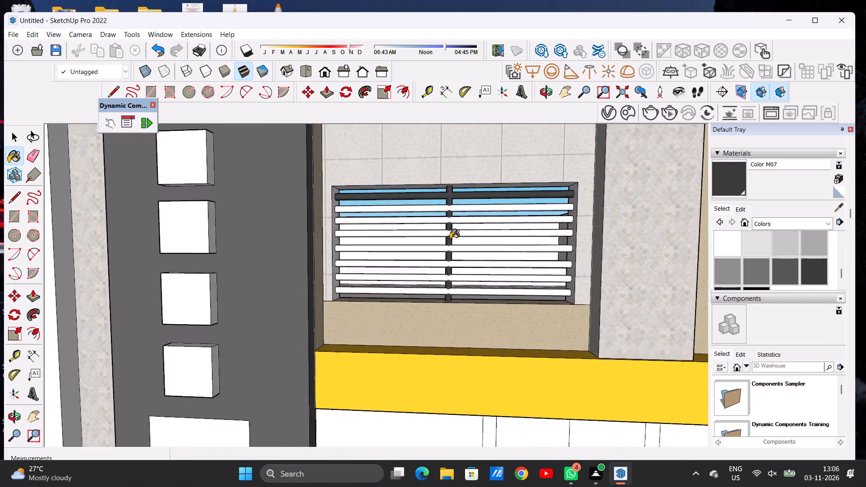
pyautogui.scroll(6, 450, 239)
pyautogui.click(455, 185)
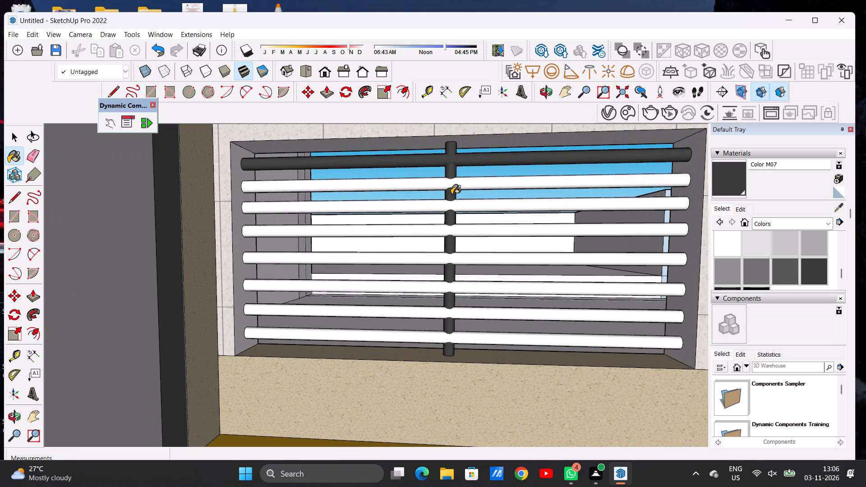
pyautogui.click(447, 206)
pyautogui.click(435, 231)
pyautogui.click(433, 257)
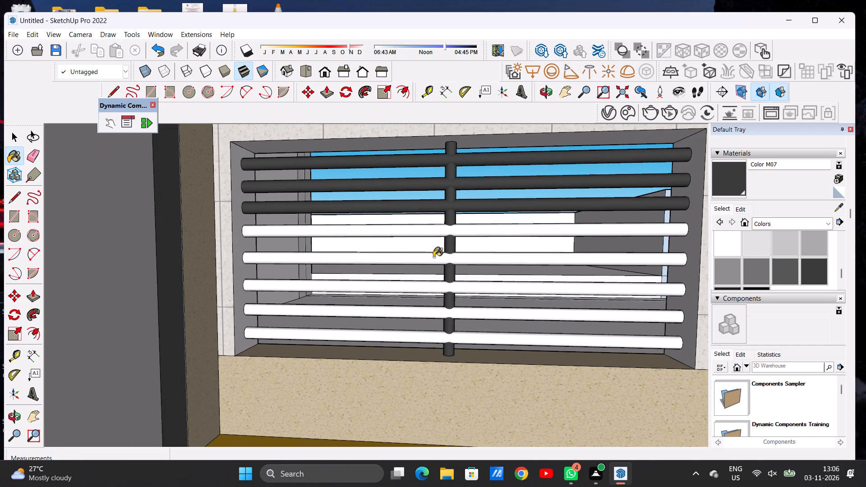
pyautogui.click(432, 286)
pyautogui.click(429, 313)
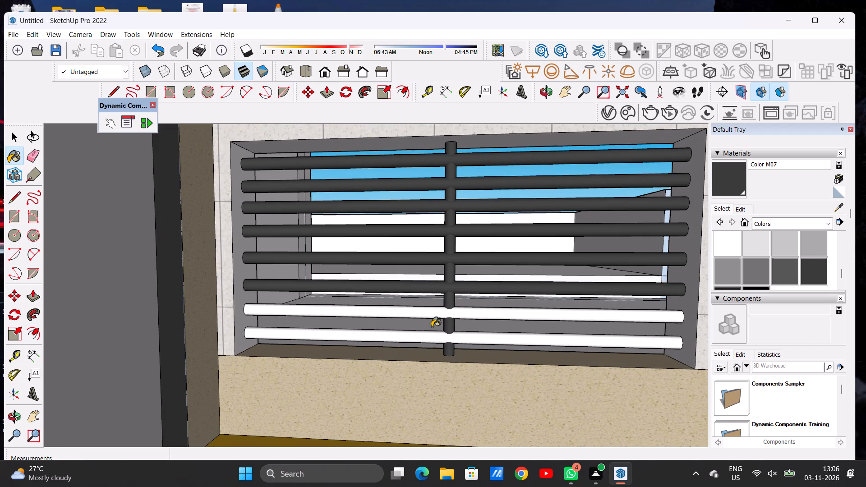
pyautogui.click(425, 343)
pyautogui.press('space')
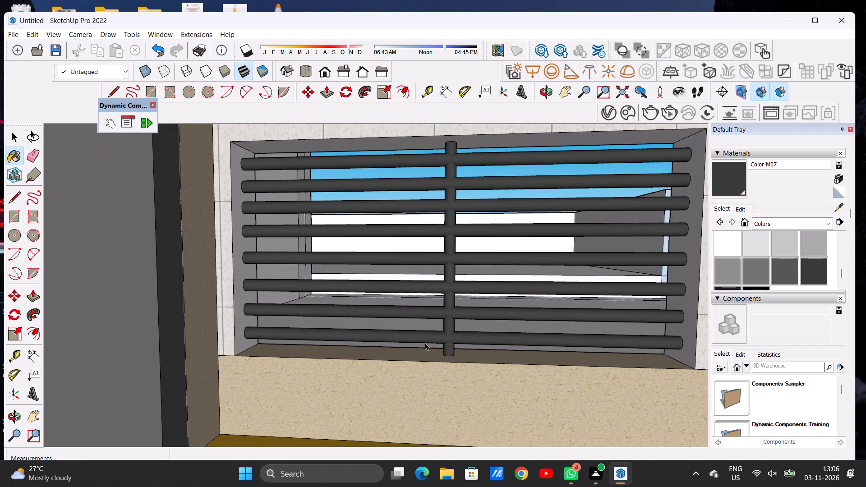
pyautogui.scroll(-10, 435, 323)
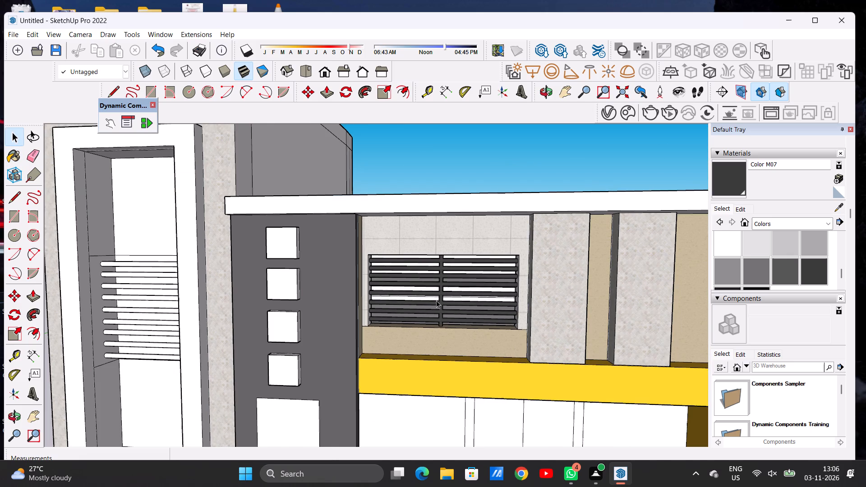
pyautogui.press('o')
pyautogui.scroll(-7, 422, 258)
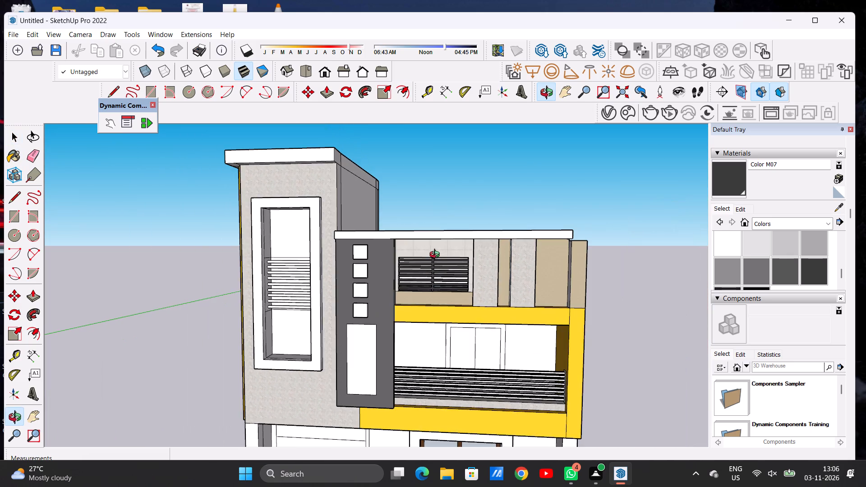
# Paint the front faces of the four lowest bars of the balcony railing with Color M07.
pyautogui.scroll(-7, 445, 255)
pyautogui.scroll(6, 470, 310)
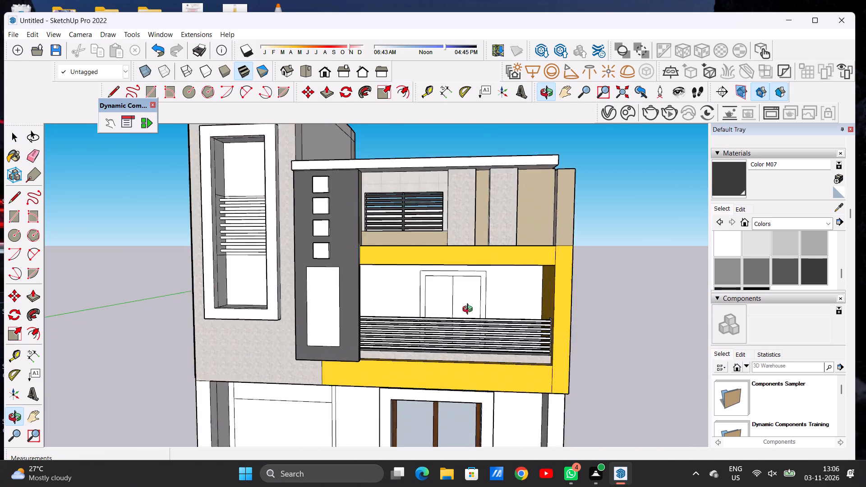
pyautogui.scroll(6, 470, 310)
pyautogui.scroll(-3, 471, 281)
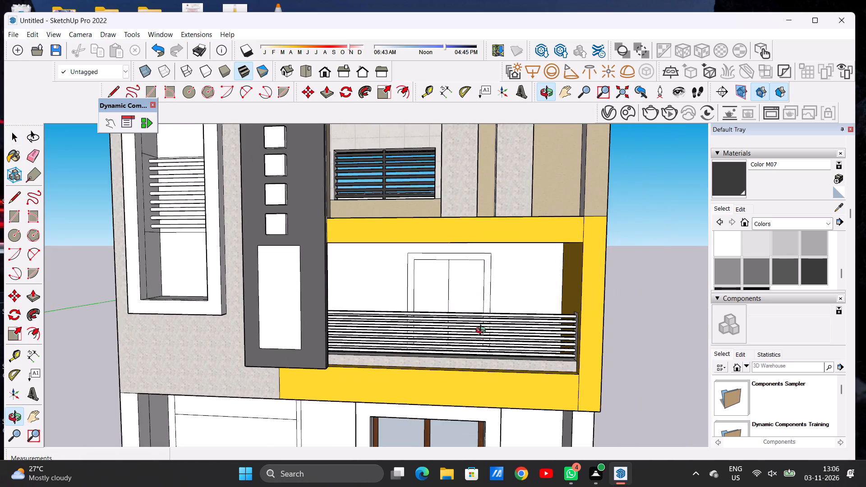
pyautogui.scroll(7, 483, 335)
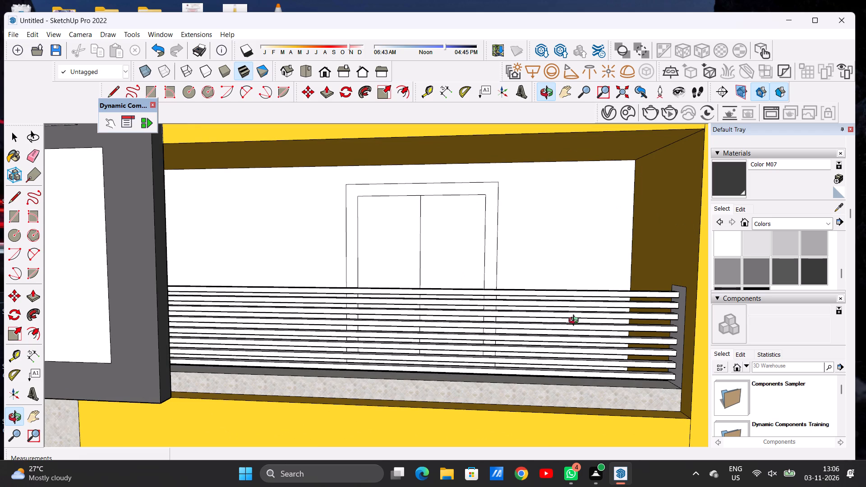
pyautogui.click(735, 175)
pyautogui.scroll(5, 421, 377)
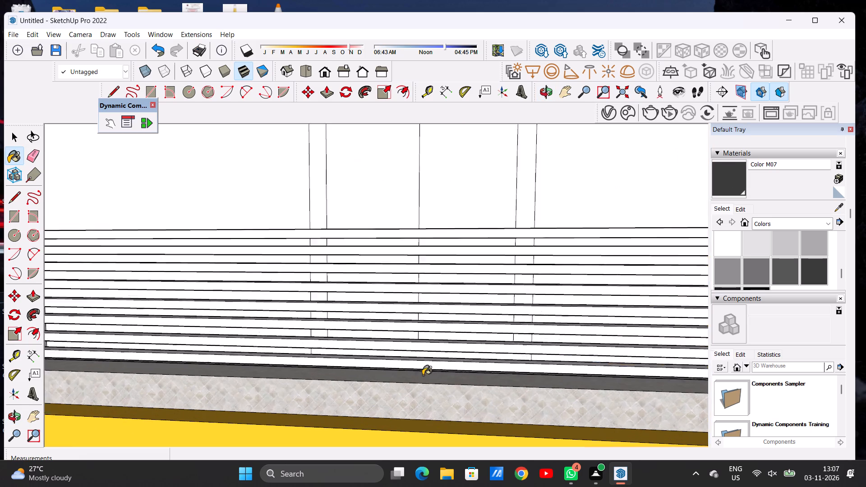
pyautogui.scroll(6, 423, 375)
pyautogui.click(430, 360)
pyautogui.click(432, 324)
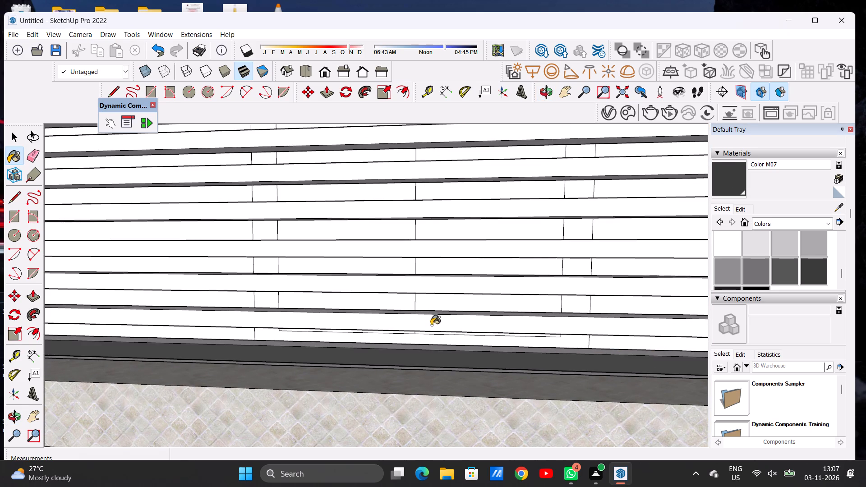
pyautogui.scroll(-10, 435, 326)
pyautogui.scroll(1, 435, 327)
pyautogui.scroll(-4, 435, 327)
pyautogui.scroll(10, 438, 307)
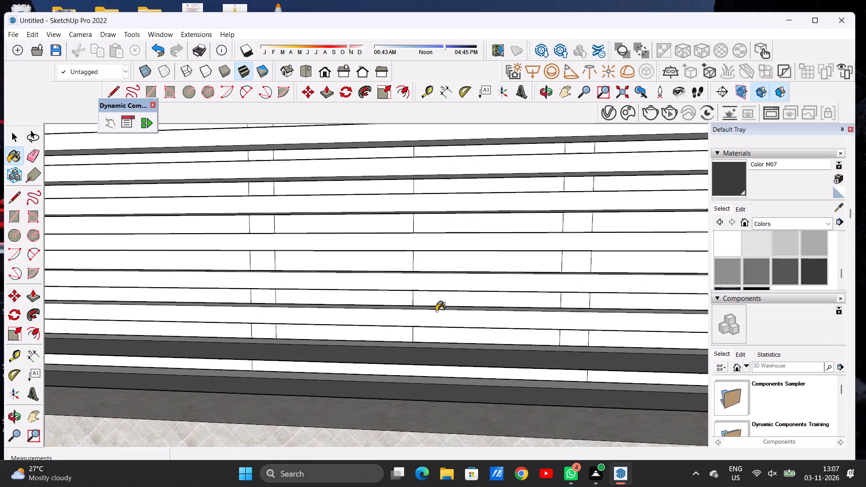
pyautogui.click(435, 312)
pyautogui.click(438, 285)
# Paint the front faces of the four upper bars of the balcony railing with Color M07.
pyautogui.scroll(-8, 411, 335)
pyautogui.scroll(1, 406, 346)
pyautogui.scroll(-5, 406, 346)
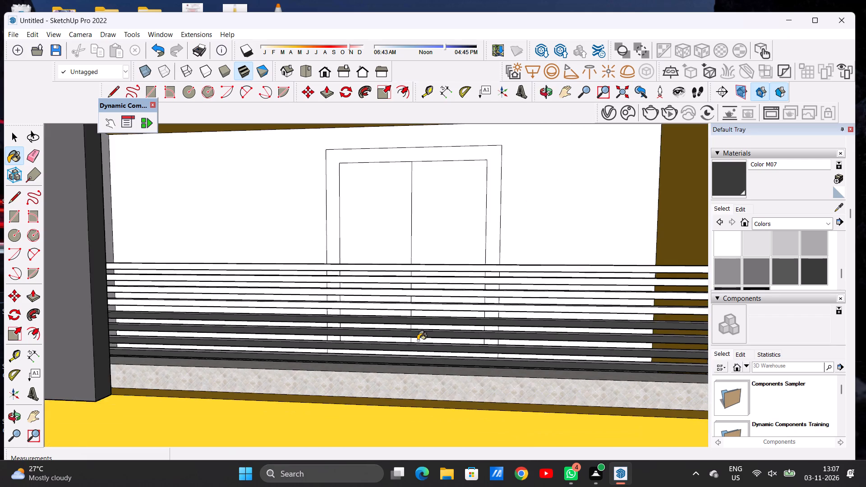
pyautogui.scroll(-6, 487, 339)
pyautogui.scroll(20, 606, 329)
pyautogui.scroll(1, 606, 329)
pyautogui.scroll(-1, 615, 323)
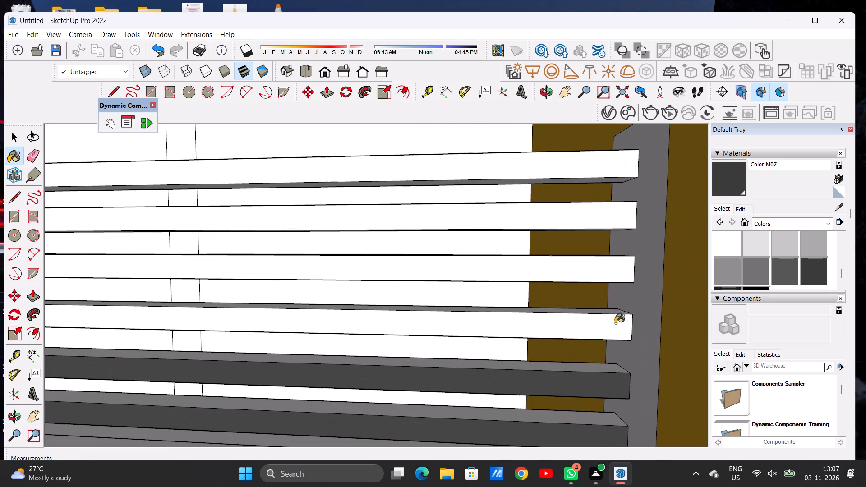
pyautogui.click(615, 323)
pyautogui.click(613, 272)
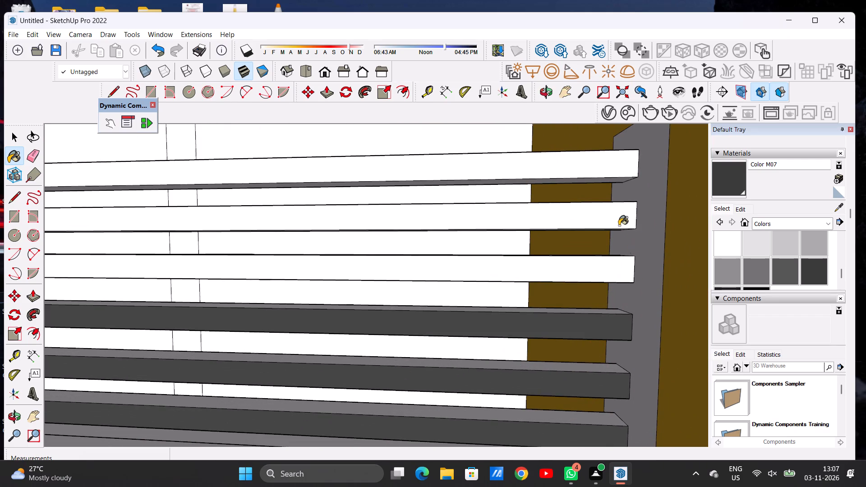
pyautogui.click(613, 216)
pyautogui.click(606, 165)
# Paint the top faces of the three uppermost balcony railing bars with Color M07.
pyautogui.scroll(-5, 567, 295)
pyautogui.scroll(1, 567, 305)
pyautogui.scroll(-13, 567, 307)
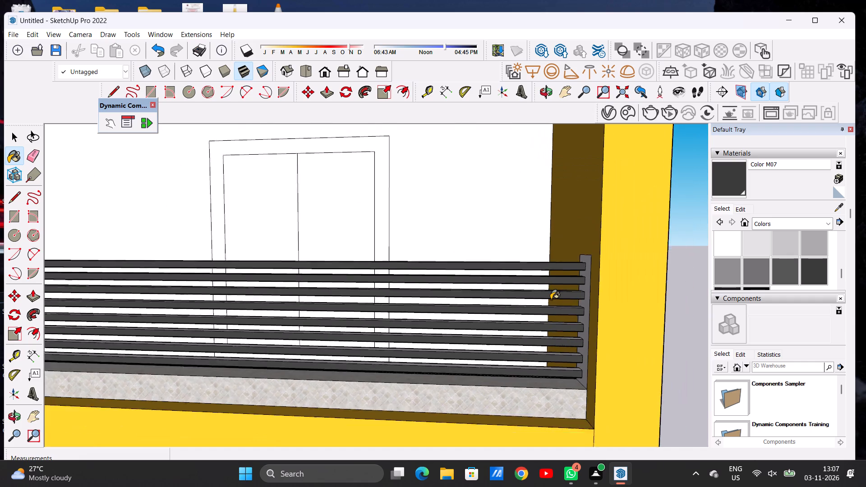
pyautogui.scroll(-2, 551, 299)
pyautogui.scroll(1, 551, 299)
pyautogui.scroll(-1, 551, 299)
pyautogui.press('o')
pyautogui.moveTo(551, 296); pyautogui.dragTo(540, 323)
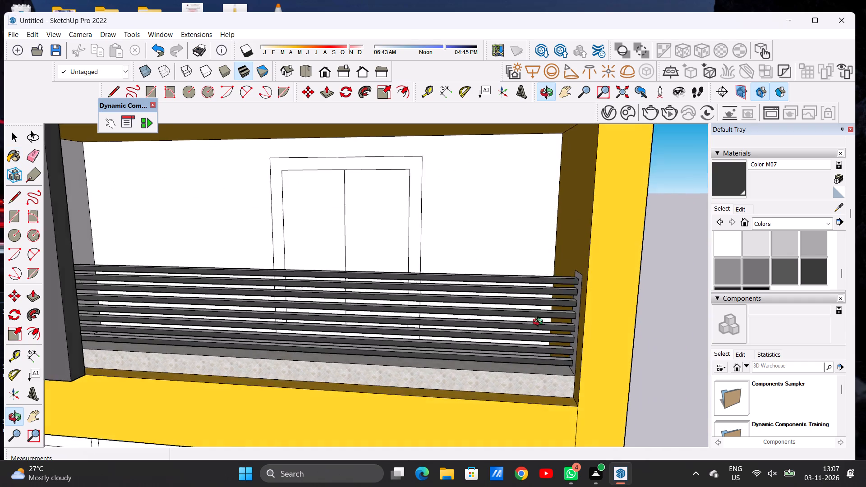
pyautogui.moveTo(540, 323); pyautogui.dragTo(517, 429)
pyautogui.scroll(5, 514, 399)
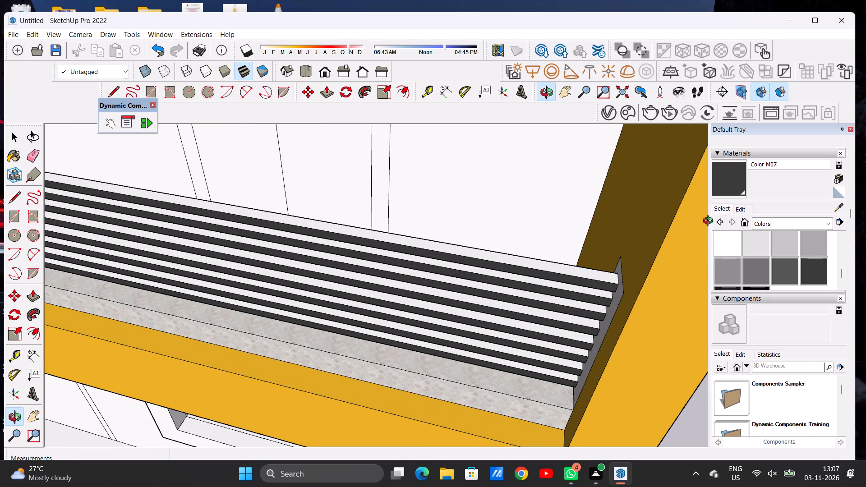
pyautogui.click(730, 182)
pyautogui.scroll(6, 609, 266)
pyautogui.click(610, 282)
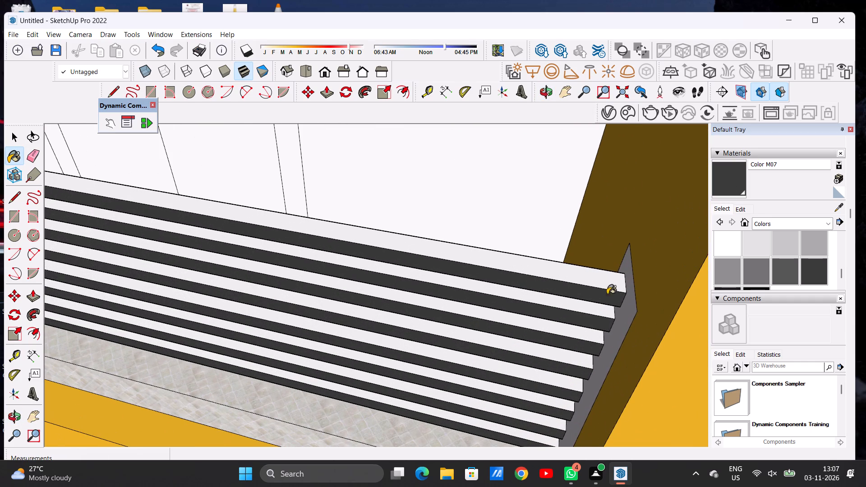
pyautogui.click(596, 311)
pyautogui.click(588, 338)
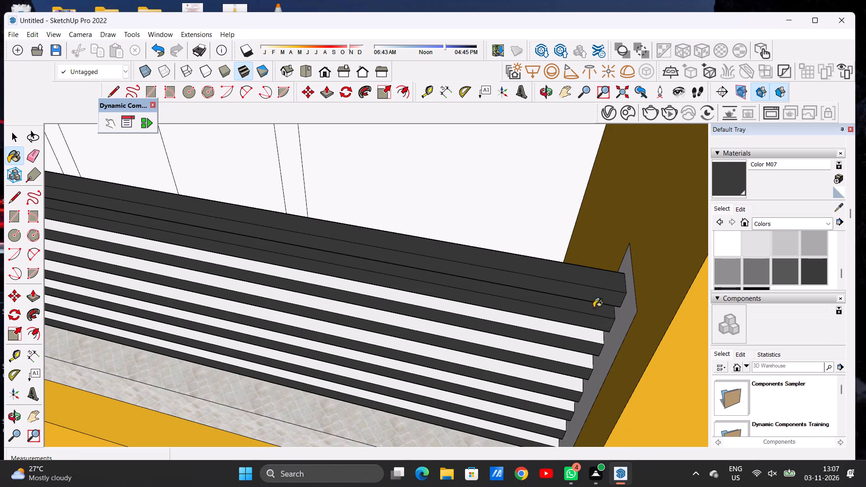
# Paint the top faces of the remaining five balcony railing bars with Color M07.
pyautogui.scroll(-5, 594, 308)
pyautogui.scroll(3, 578, 369)
pyautogui.scroll(-1, 578, 369)
pyautogui.scroll(5, 579, 369)
pyautogui.click(590, 317)
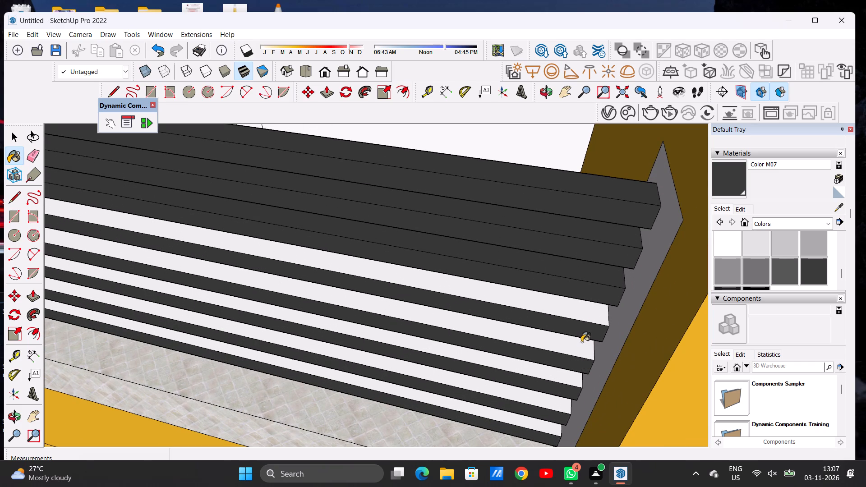
pyautogui.click(577, 347)
pyautogui.scroll(-6, 580, 318)
pyautogui.scroll(13, 564, 371)
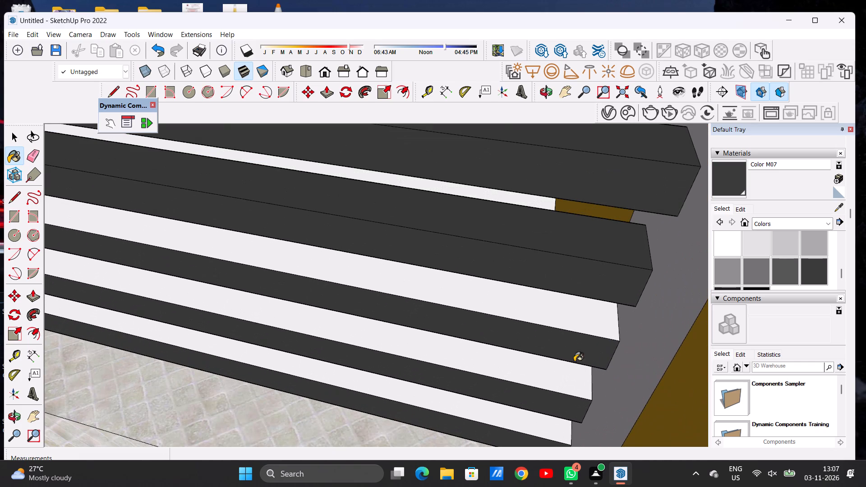
pyautogui.click(574, 321)
pyautogui.click(548, 377)
pyautogui.scroll(-7, 564, 349)
pyautogui.scroll(2, 550, 400)
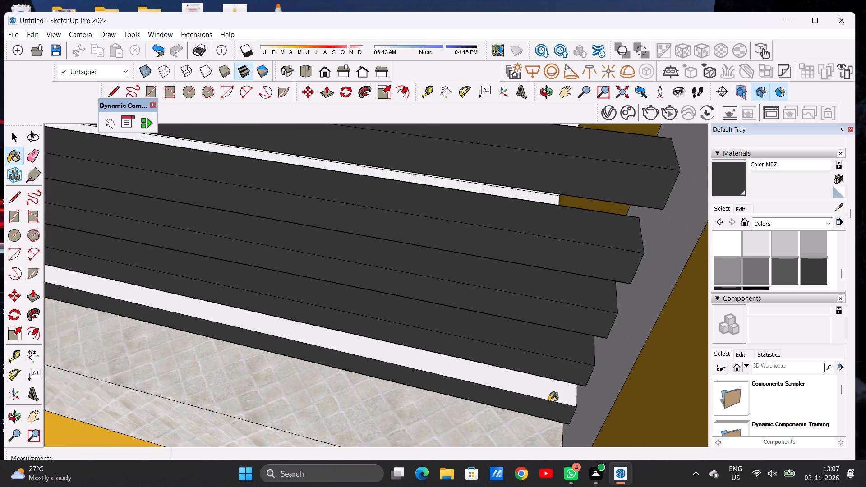
pyautogui.scroll(12, 549, 402)
pyautogui.click(553, 390)
# Examine the painted balcony railing from above and from the front against the rest of the facade.
pyautogui.scroll(-8, 553, 402)
pyautogui.scroll(1, 560, 396)
pyautogui.scroll(-8, 560, 396)
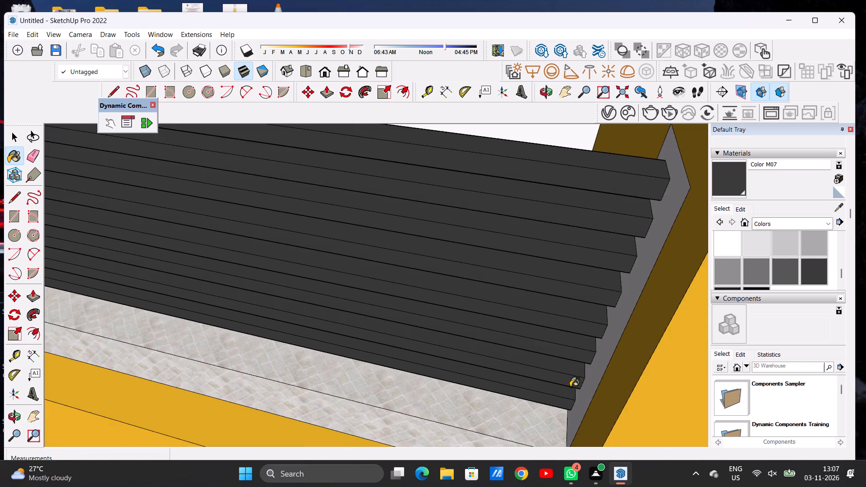
pyautogui.scroll(-5, 570, 387)
pyautogui.scroll(1, 578, 379)
pyautogui.scroll(-5, 578, 379)
pyautogui.scroll(1, 557, 380)
pyautogui.scroll(-10, 557, 380)
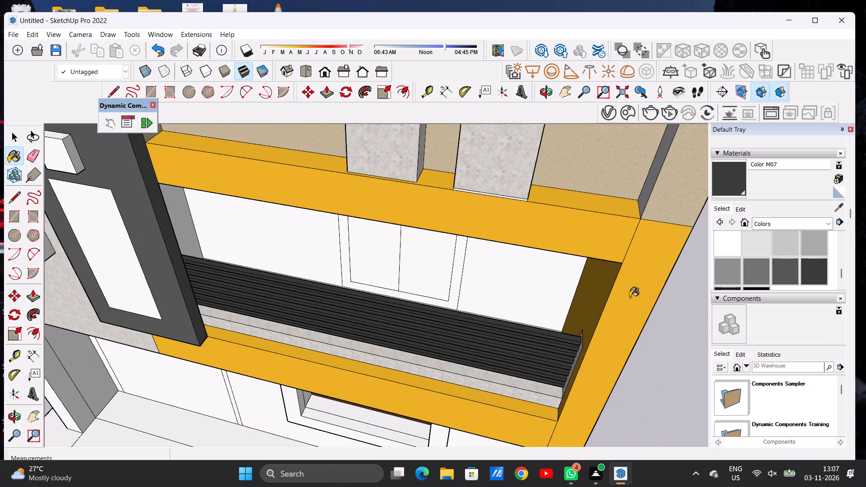
pyautogui.press('o')
pyautogui.scroll(-6, 497, 343)
pyautogui.moveTo(478, 368); pyautogui.dragTo(507, 230)
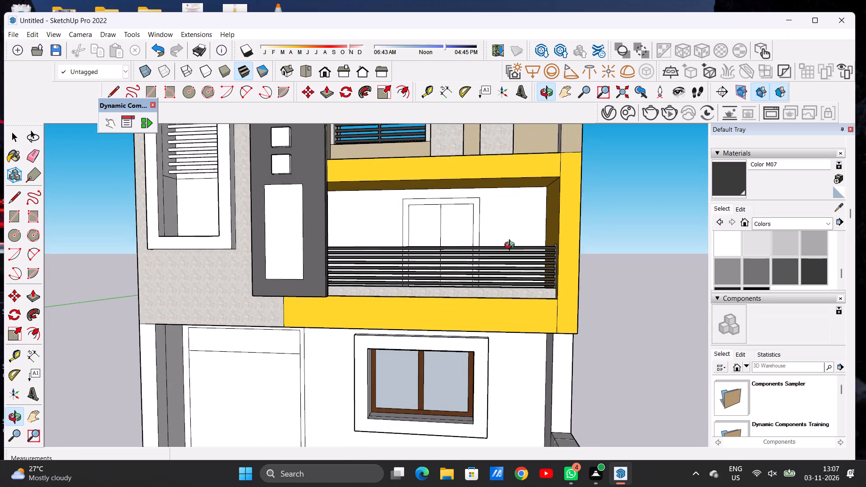
pyautogui.scroll(4, 511, 246)
pyautogui.scroll(-9, 384, 303)
pyautogui.moveTo(383, 297); pyautogui.dragTo(405, 319)
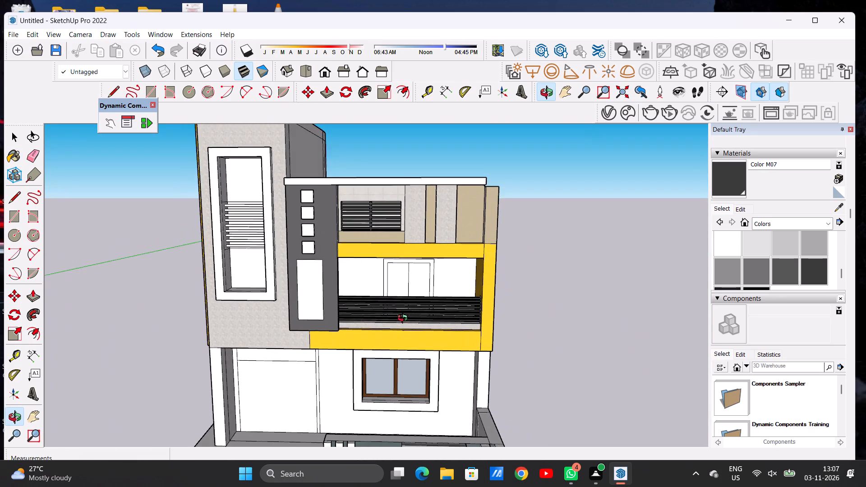
pyautogui.moveTo(405, 319); pyautogui.dragTo(405, 318)
pyautogui.scroll(7, 407, 303)
pyautogui.scroll(-1, 407, 303)
pyautogui.scroll(11, 407, 303)
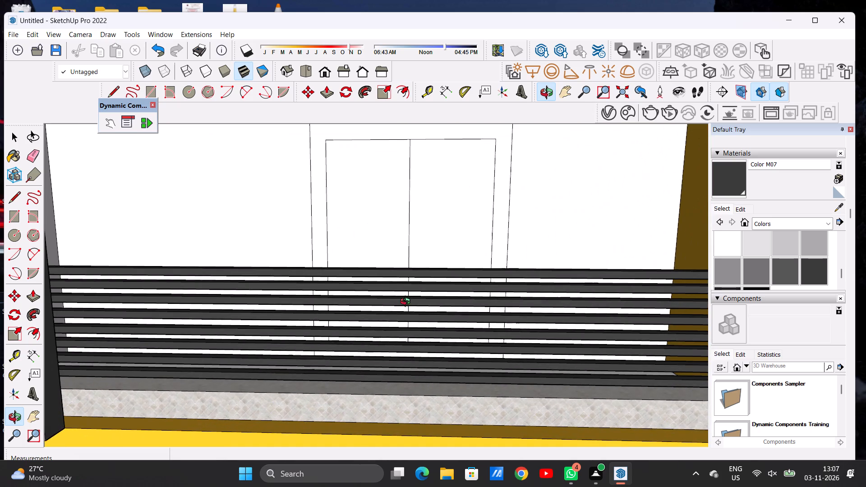
pyautogui.scroll(-6, 399, 317)
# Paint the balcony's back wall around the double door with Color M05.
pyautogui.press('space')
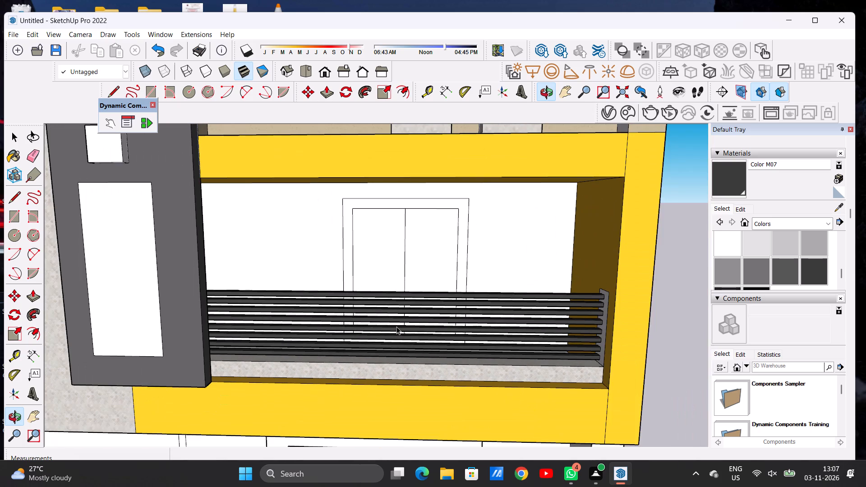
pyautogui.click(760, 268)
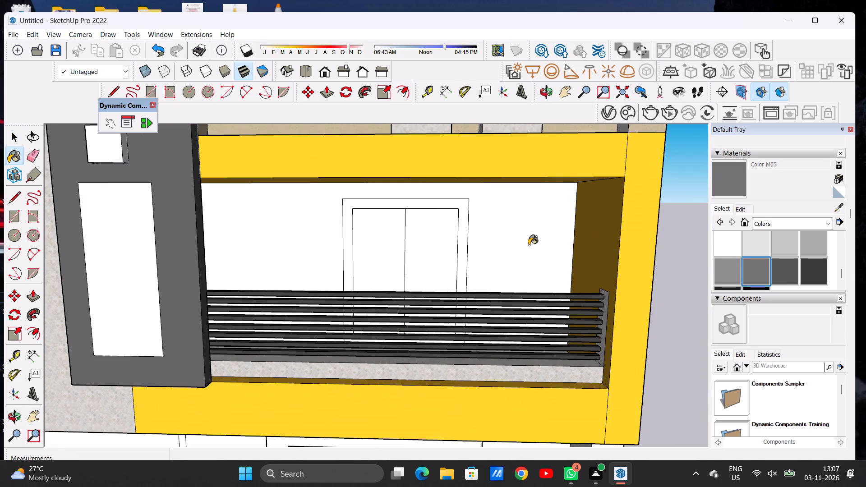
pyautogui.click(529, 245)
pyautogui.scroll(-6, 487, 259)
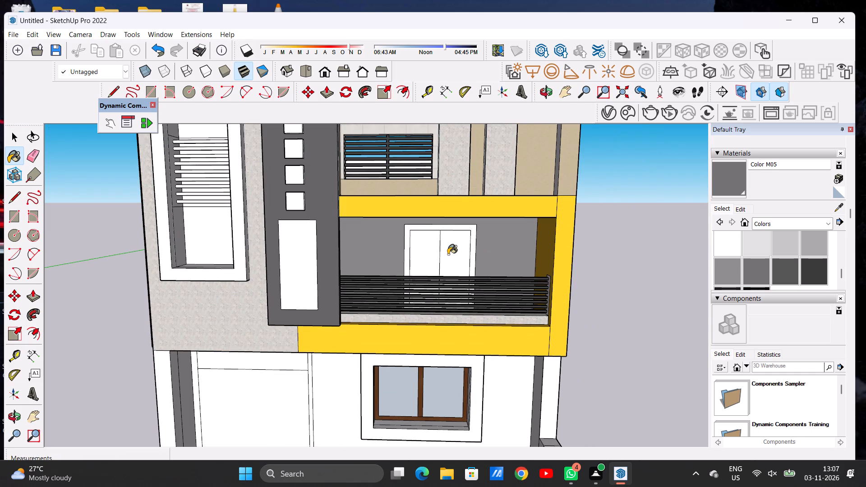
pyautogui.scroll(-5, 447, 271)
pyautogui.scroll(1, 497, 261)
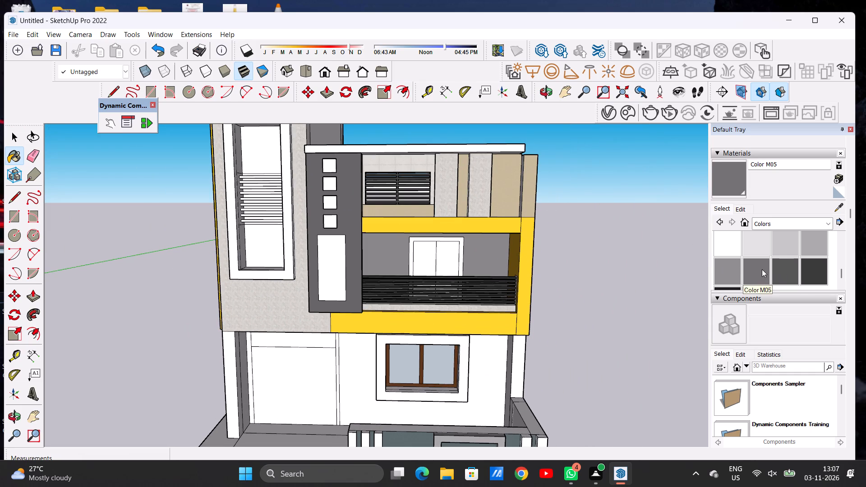
# Paint the balcony's back wall around the double door with Color M06.
pyautogui.click(779, 269)
pyautogui.click(469, 259)
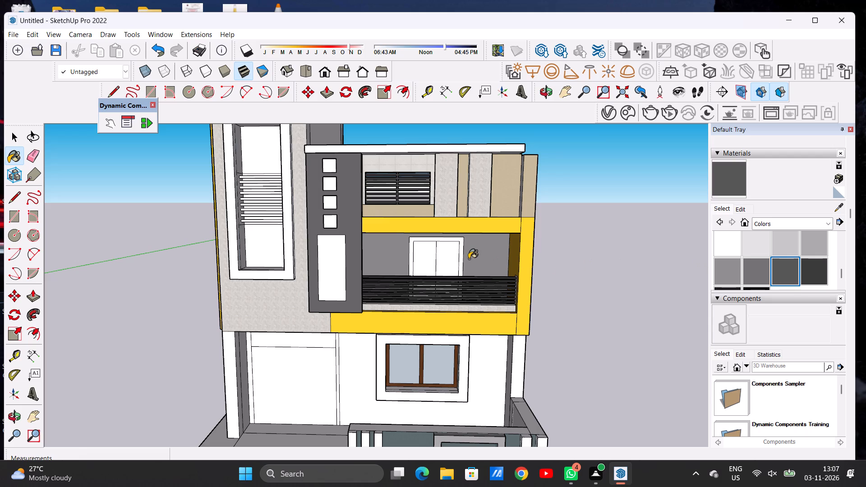
pyautogui.scroll(11, 478, 262)
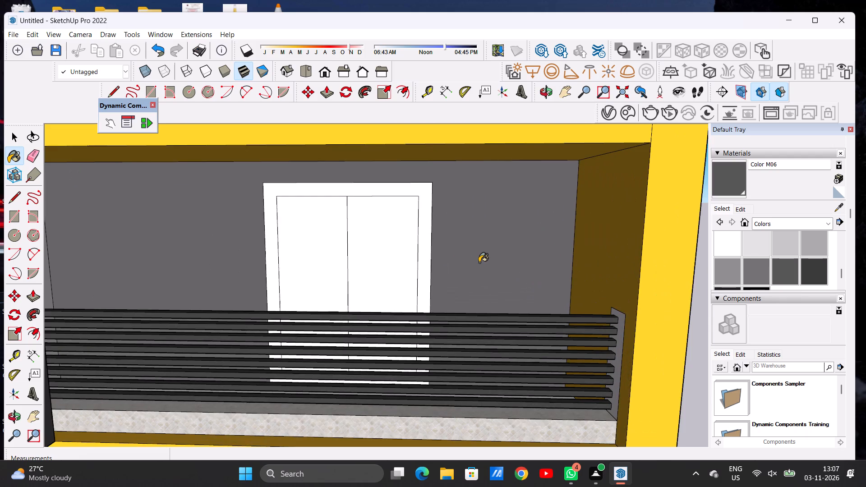
pyautogui.scroll(-11, 476, 266)
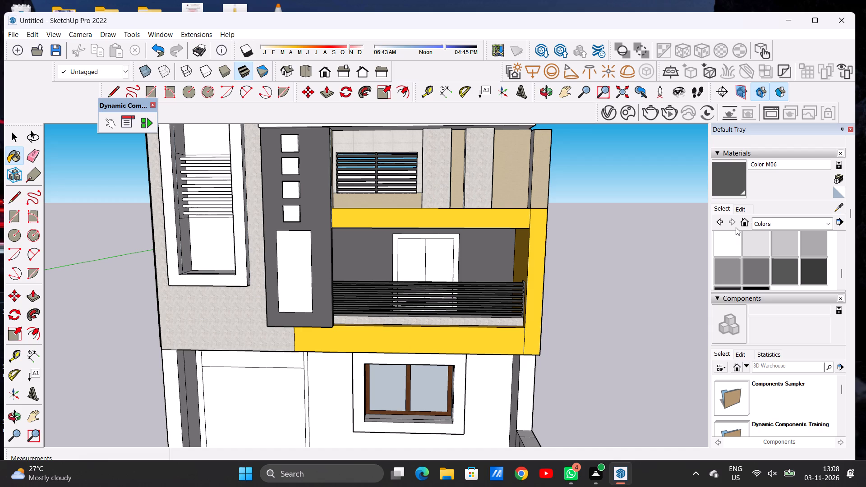
# Paint the balcony's back wall around the double door with Asphalt New from the Asphalt and Concrete materials.
pyautogui.click(721, 207)
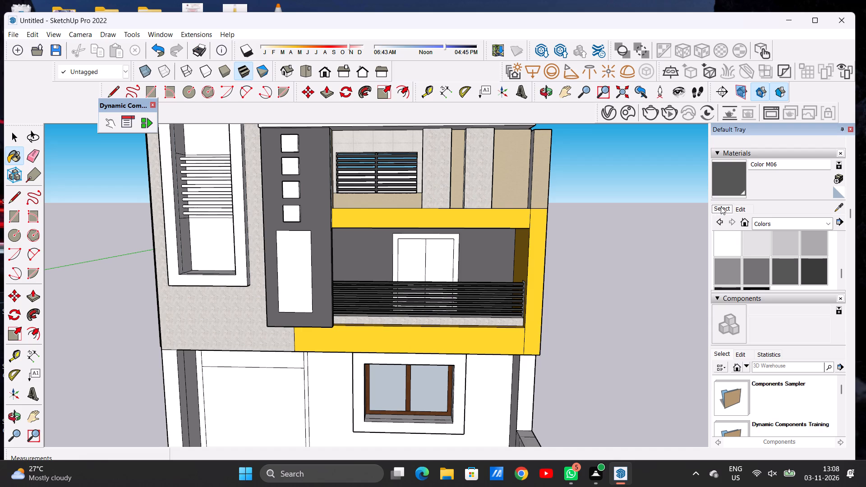
pyautogui.click(765, 224)
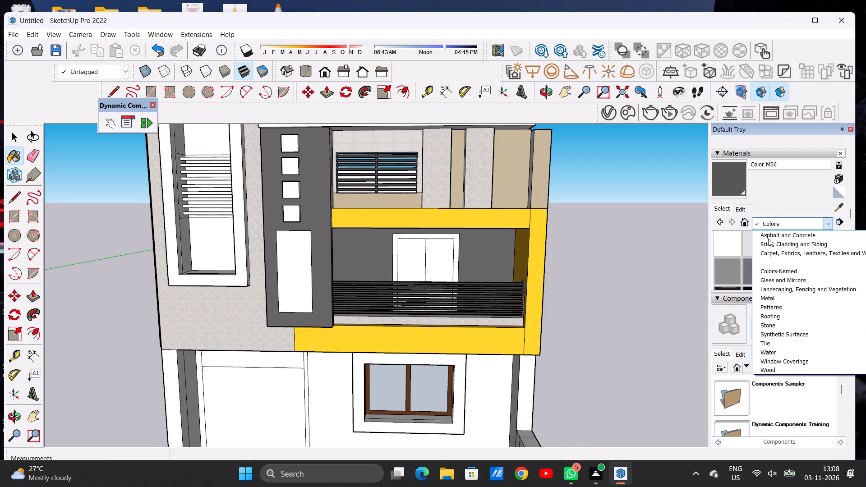
pyautogui.click(769, 236)
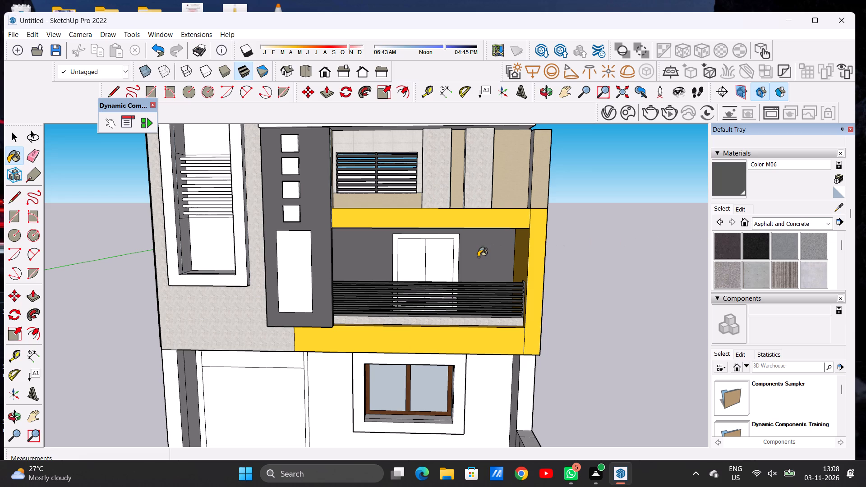
pyautogui.scroll(5, 478, 257)
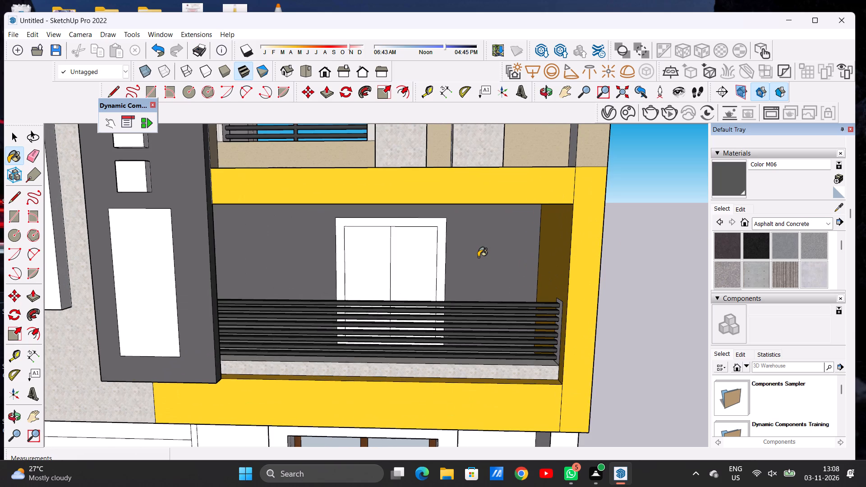
pyautogui.click(481, 249)
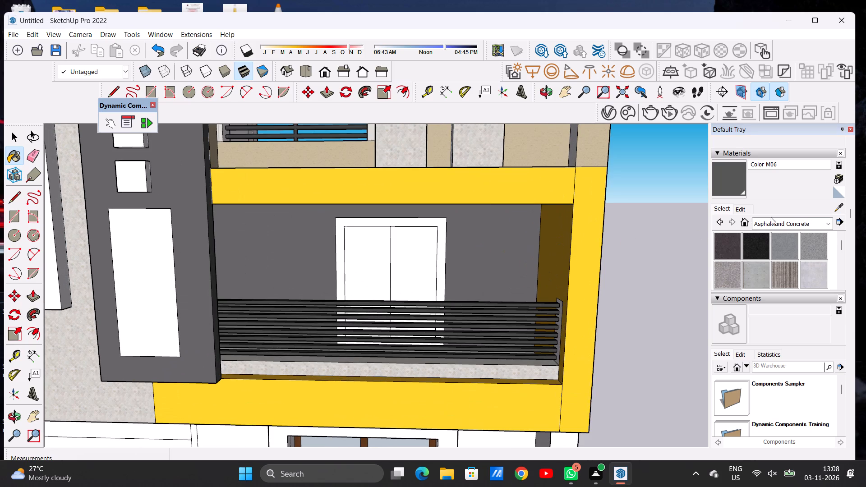
pyautogui.click(726, 188)
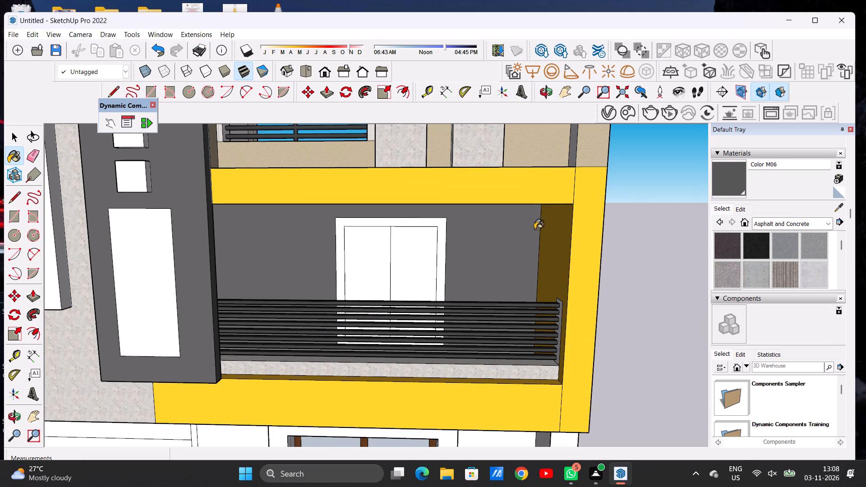
pyautogui.click(727, 243)
pyautogui.click(504, 253)
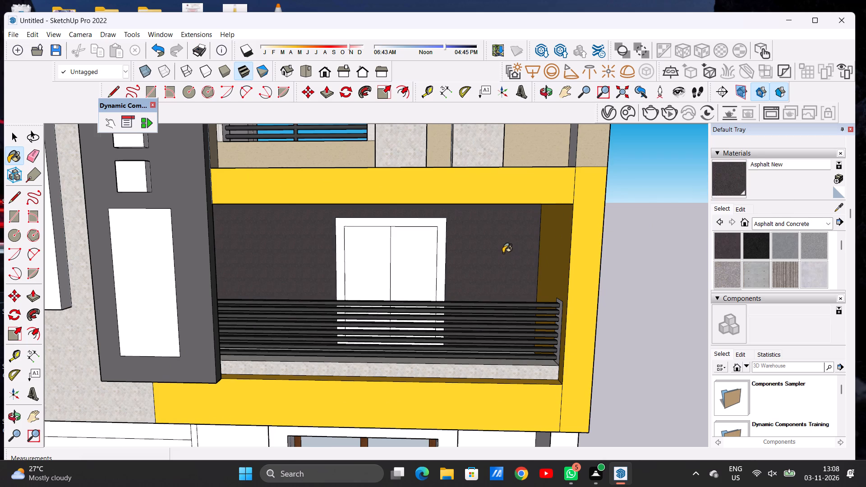
# Lighten the color of the Asphalt New material used on the balcony's back wall.
pyautogui.scroll(-8, 499, 253)
pyautogui.scroll(9, 497, 265)
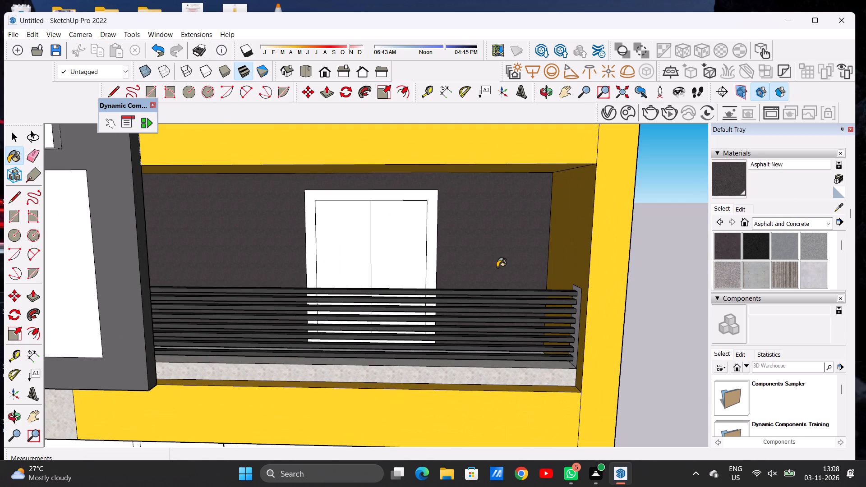
pyautogui.click(740, 210)
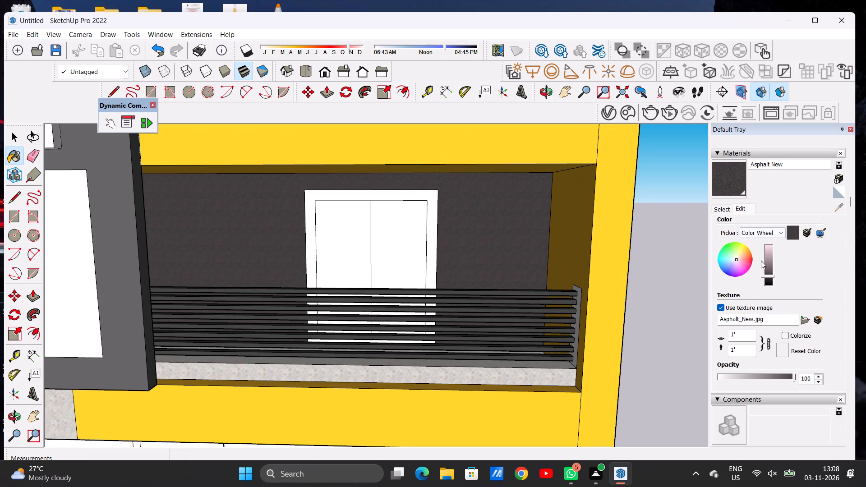
pyautogui.click(767, 271)
# Examine the lightened balcony back wall up close and against the whole front facade.
pyautogui.scroll(-13, 521, 247)
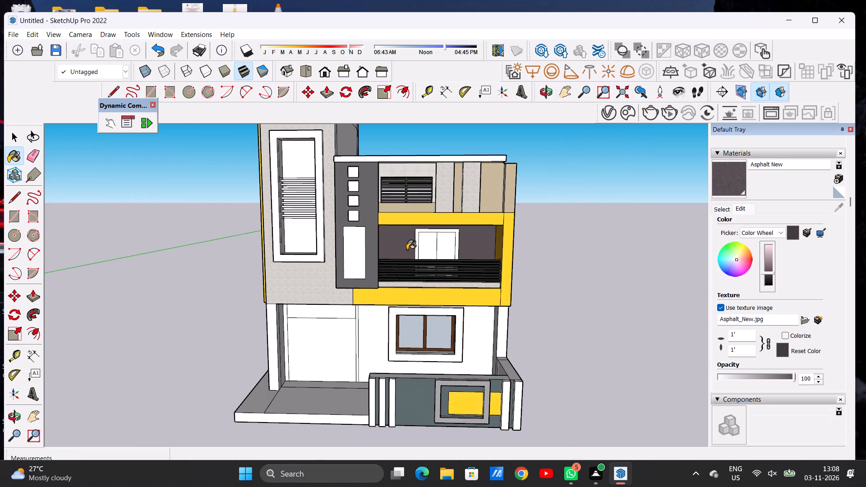
pyautogui.scroll(1, 423, 248)
pyautogui.scroll(-1, 423, 248)
pyautogui.scroll(5, 423, 248)
pyautogui.scroll(-1, 425, 239)
pyautogui.scroll(9, 425, 239)
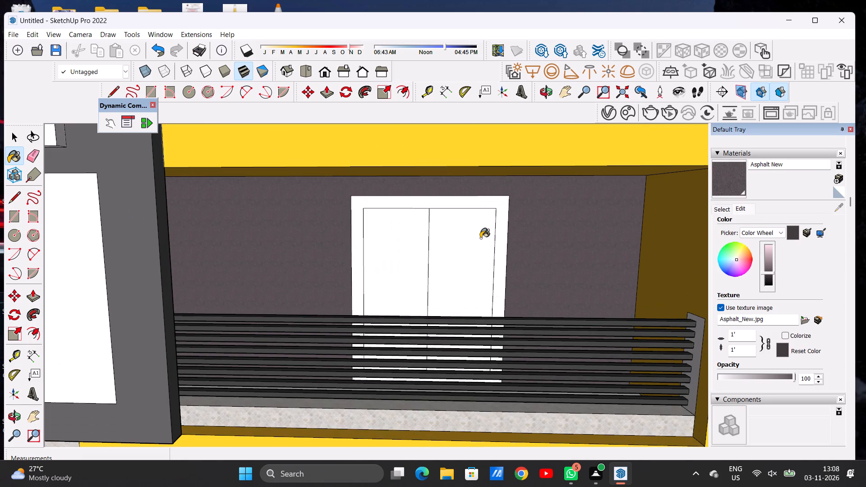
pyautogui.press('space')
pyautogui.scroll(1, 480, 238)
pyautogui.scroll(-8, 465, 238)
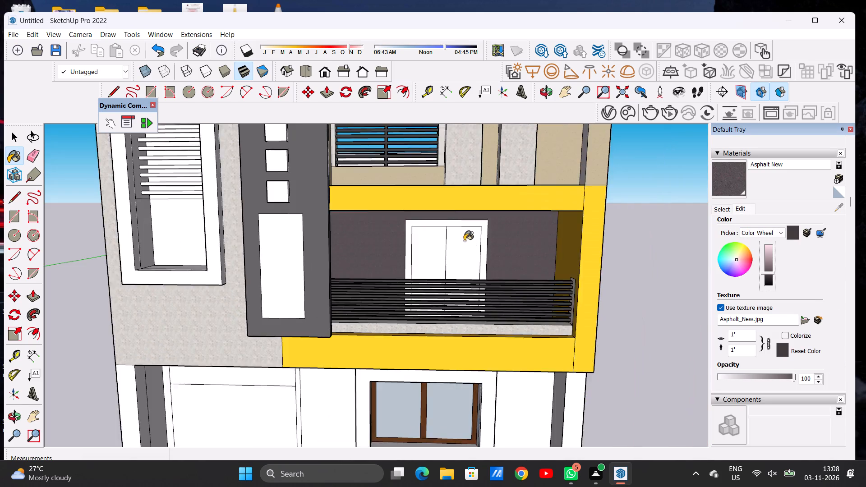
pyautogui.scroll(-3, 464, 241)
pyautogui.click(615, 240)
pyautogui.press('space')
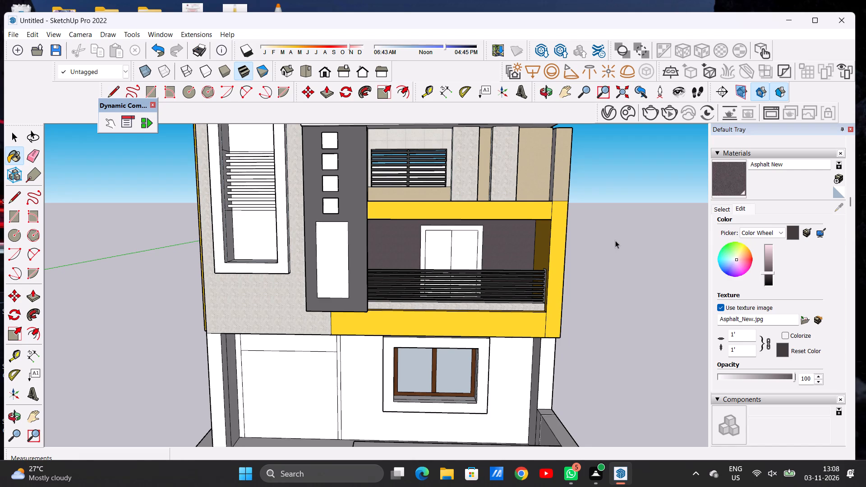
pyautogui.scroll(-1, 468, 263)
pyautogui.scroll(6, 468, 263)
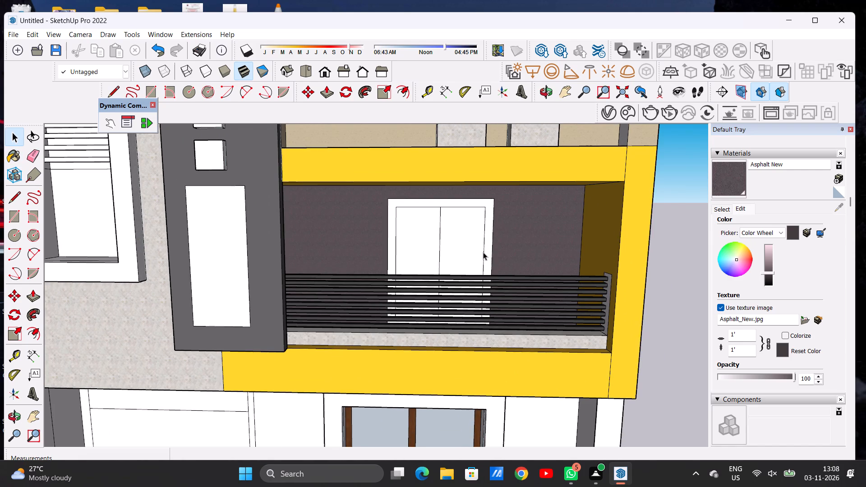
pyautogui.scroll(1, 483, 252)
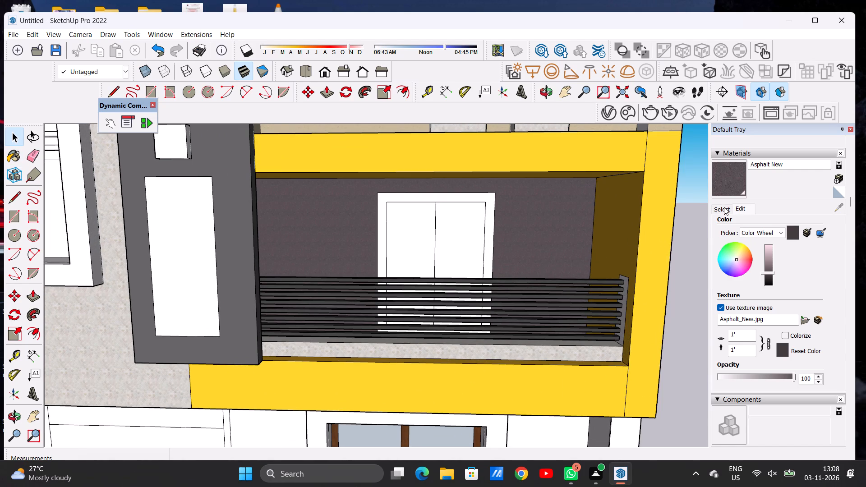
# Paint the frame of the balcony's double door with Wood Veneer 01 from the Wood materials.
pyautogui.click(723, 208)
pyautogui.click(761, 225)
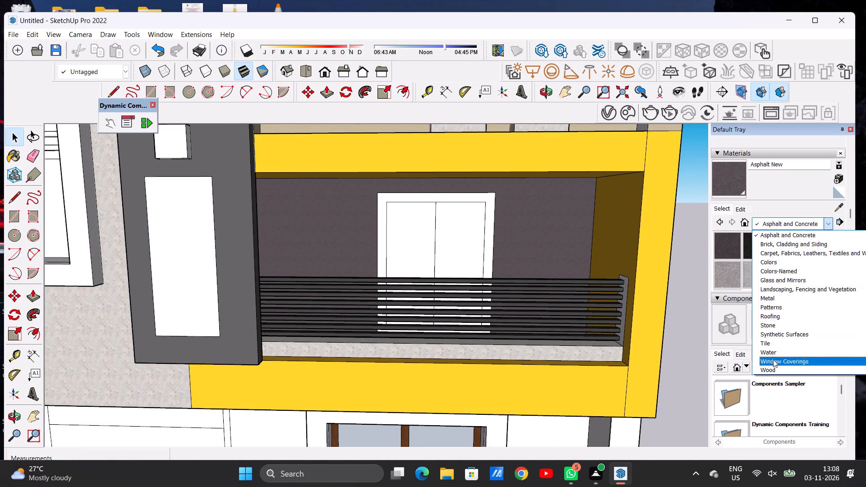
pyautogui.click(769, 372)
pyautogui.scroll(-1, 774, 273)
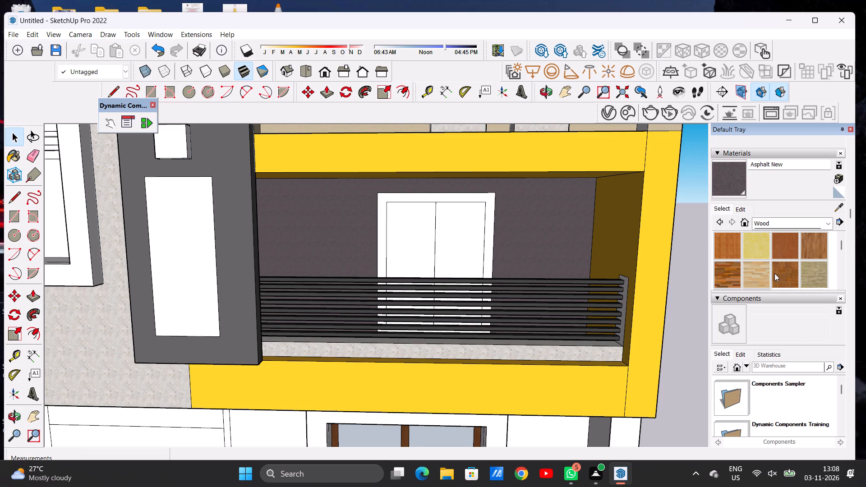
pyautogui.click(779, 248)
pyautogui.scroll(6, 399, 205)
pyautogui.click(393, 195)
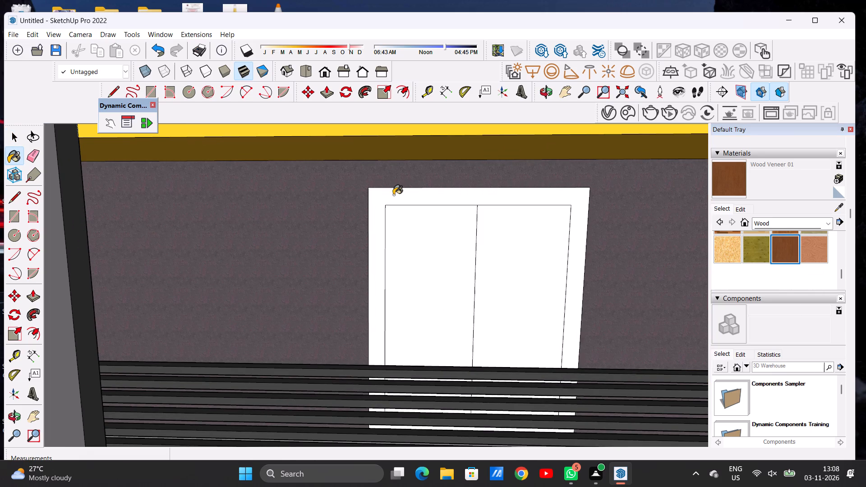
pyautogui.scroll(-7, 399, 228)
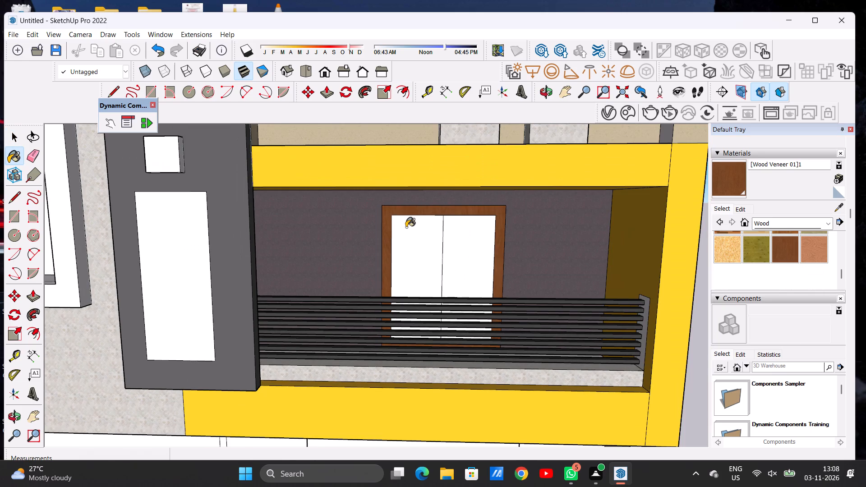
pyautogui.press('space')
pyautogui.scroll(1, 763, 254)
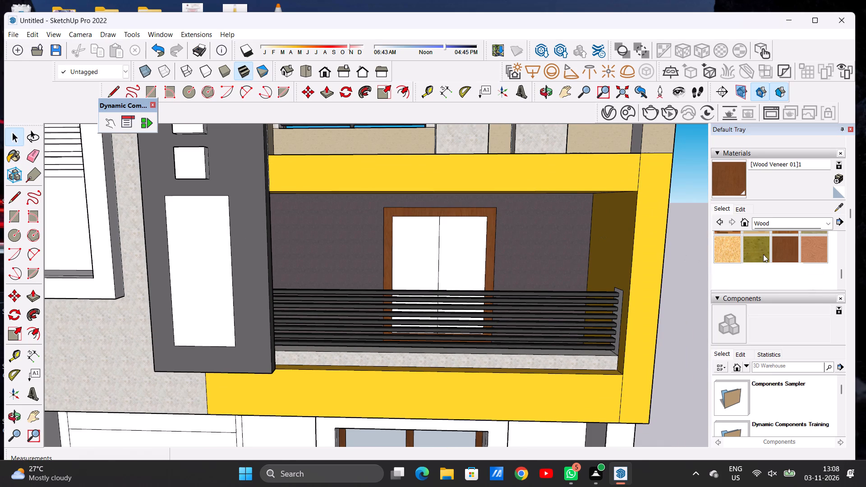
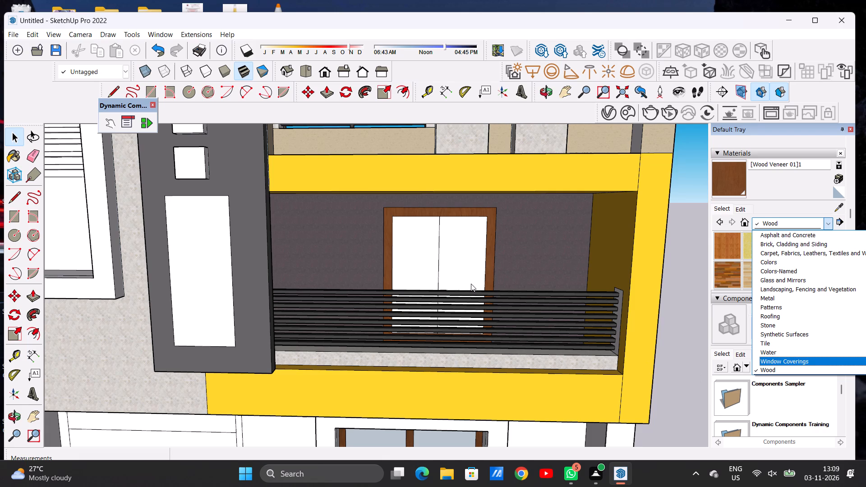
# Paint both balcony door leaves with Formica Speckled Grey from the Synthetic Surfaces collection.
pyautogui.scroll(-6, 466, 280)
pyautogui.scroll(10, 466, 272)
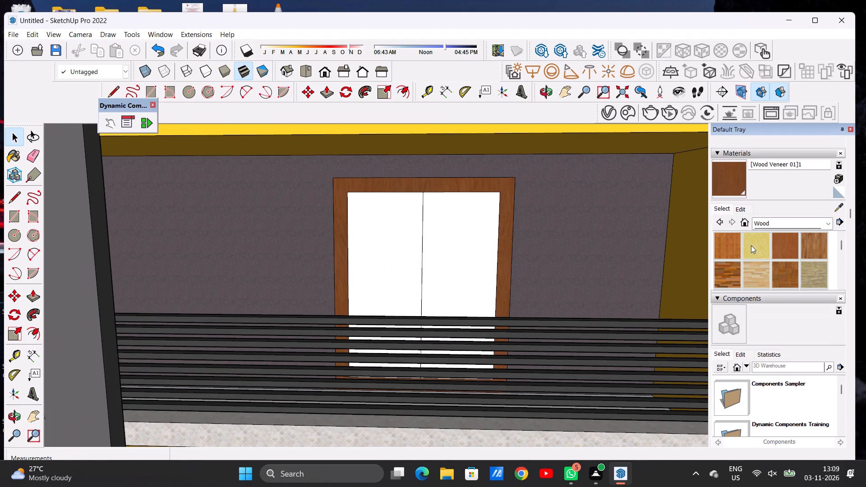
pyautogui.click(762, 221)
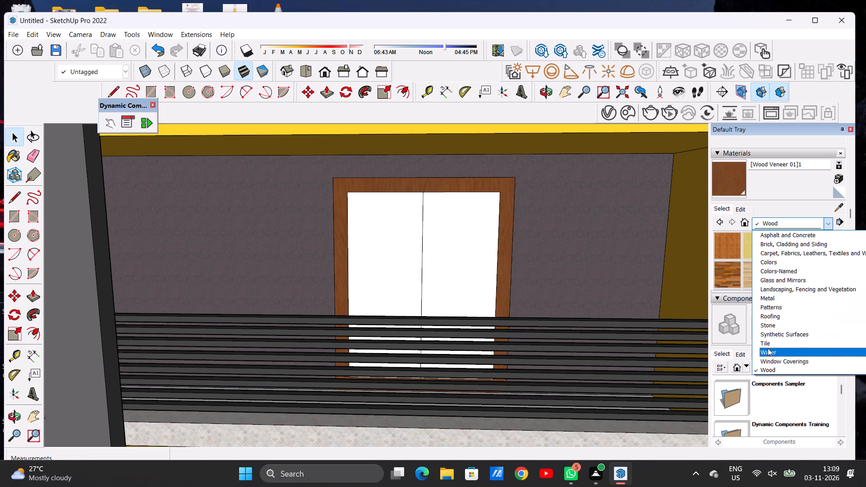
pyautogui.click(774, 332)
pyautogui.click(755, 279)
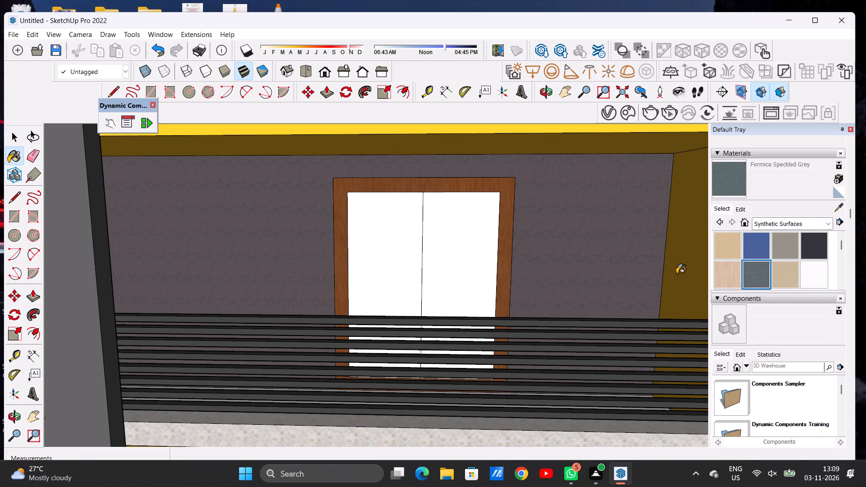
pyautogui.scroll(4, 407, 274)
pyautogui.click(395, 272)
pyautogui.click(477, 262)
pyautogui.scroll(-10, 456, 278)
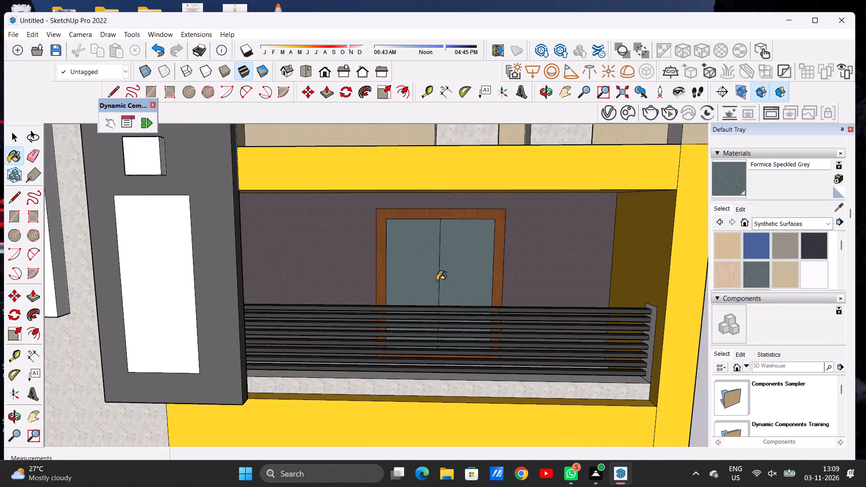
# Paint both balcony door leaves with Formica Laminate Light from the Synthetic Surfaces collection.
pyautogui.scroll(-4, 437, 280)
pyautogui.scroll(1, 445, 273)
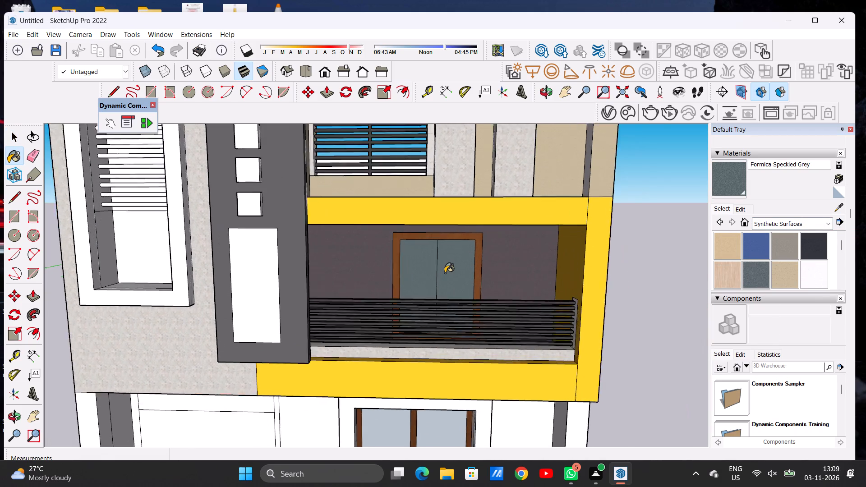
pyautogui.scroll(3, 445, 273)
pyautogui.scroll(4, 716, 276)
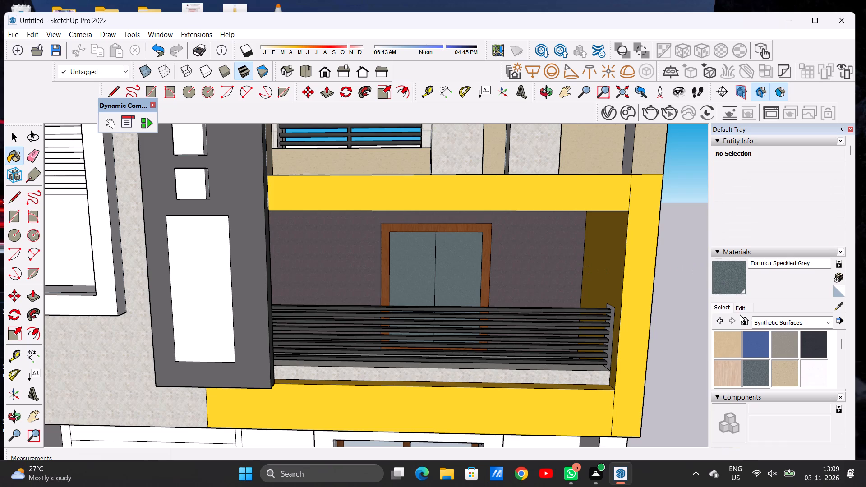
pyautogui.click(727, 375)
pyautogui.scroll(6, 486, 298)
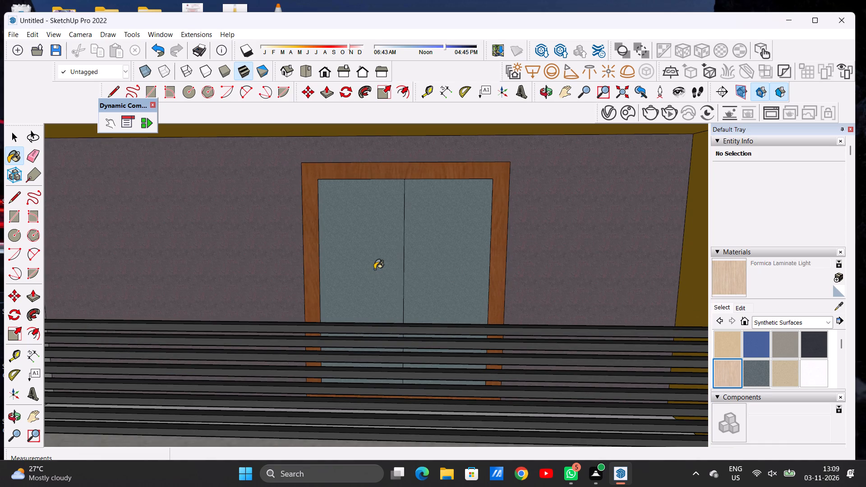
pyautogui.click(374, 269)
pyautogui.click(456, 267)
pyautogui.scroll(-14, 447, 276)
pyautogui.press('space')
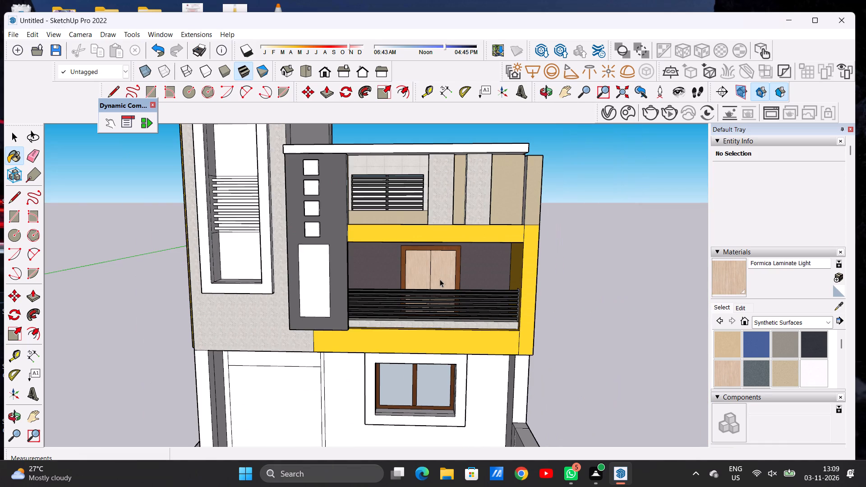
# Examine the front facade, window grilles and stair tower from several angles for surfaces that still need materials.
pyautogui.write('O')
pyautogui.scroll(-13, 422, 279)
pyautogui.moveTo(437, 325); pyautogui.dragTo(436, 312)
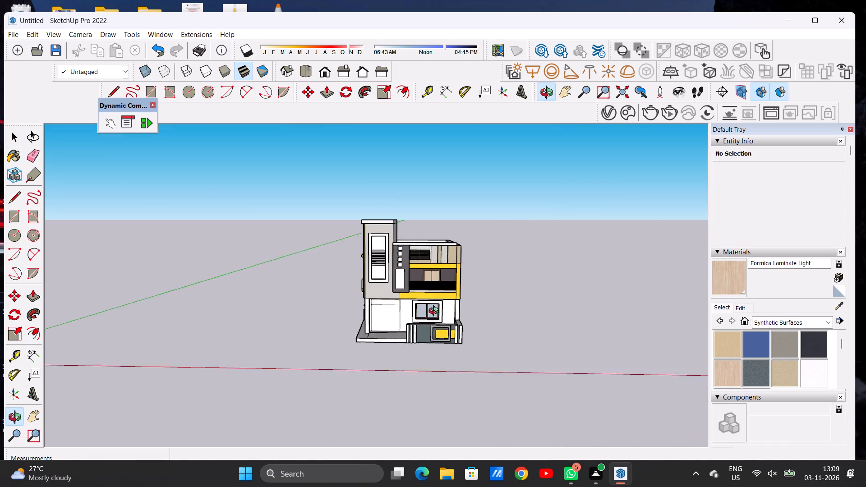
pyautogui.moveTo(436, 312); pyautogui.dragTo(429, 333)
pyautogui.scroll(15, 429, 260)
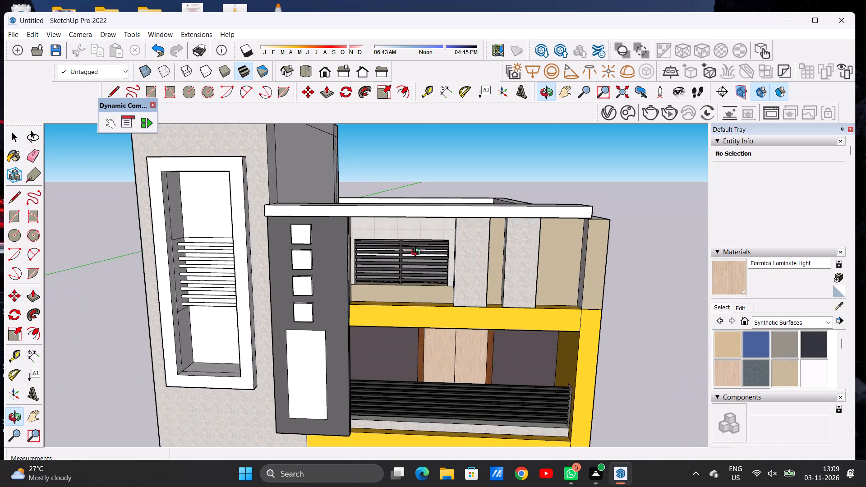
pyautogui.moveTo(495, 243); pyautogui.dragTo(601, 228)
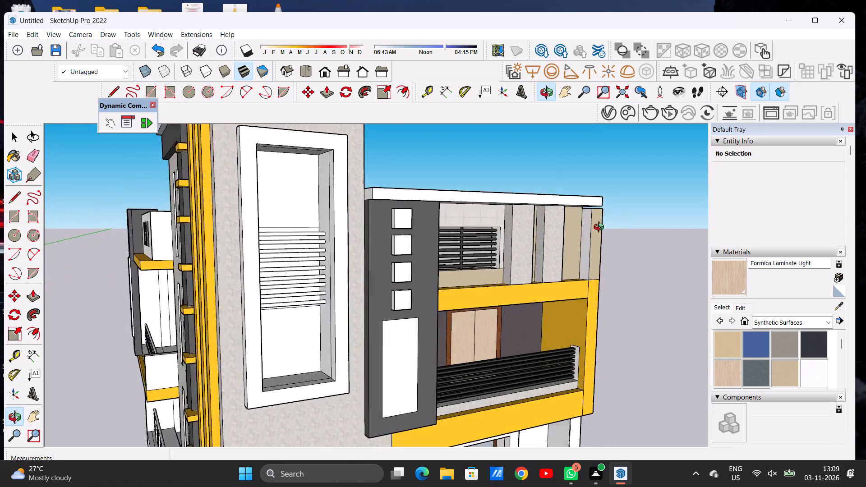
pyautogui.moveTo(601, 228); pyautogui.dragTo(524, 233)
pyautogui.scroll(17, 421, 250)
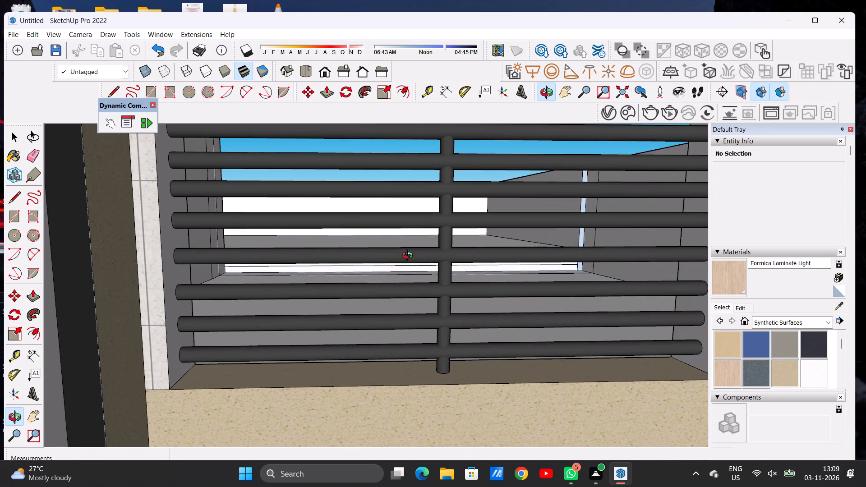
pyautogui.scroll(-20, 410, 257)
pyautogui.scroll(-1, 410, 257)
pyautogui.moveTo(438, 272); pyautogui.dragTo(324, 248)
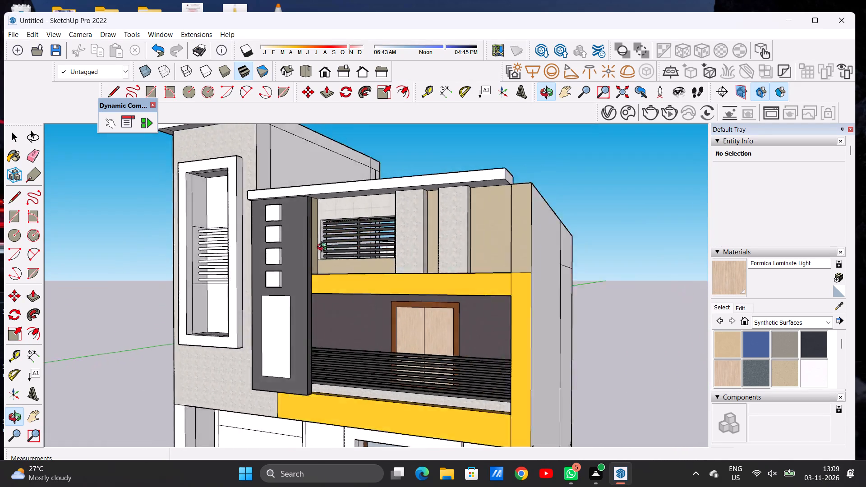
pyautogui.moveTo(324, 248); pyautogui.dragTo(410, 256)
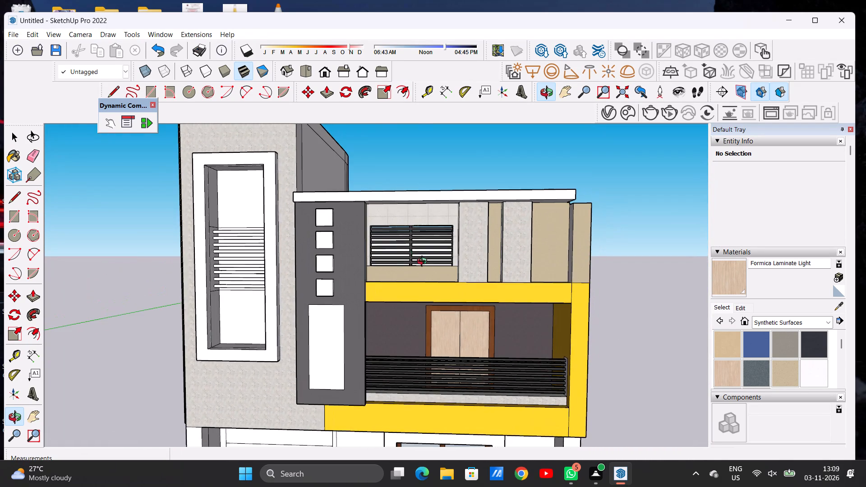
pyautogui.scroll(-8, 463, 270)
pyautogui.scroll(1, 370, 257)
pyautogui.scroll(-1, 370, 259)
pyautogui.scroll(2, 370, 259)
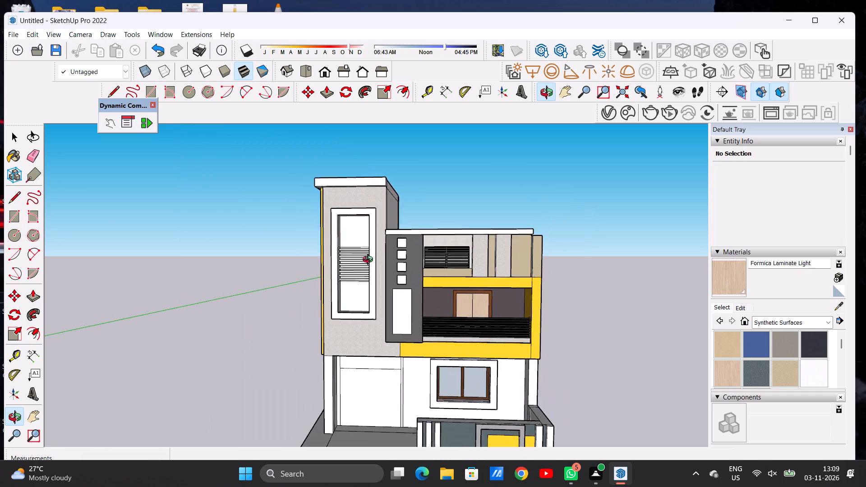
pyautogui.scroll(1, 370, 261)
pyautogui.scroll(13, 406, 255)
pyautogui.moveTo(388, 257); pyautogui.dragTo(653, 263)
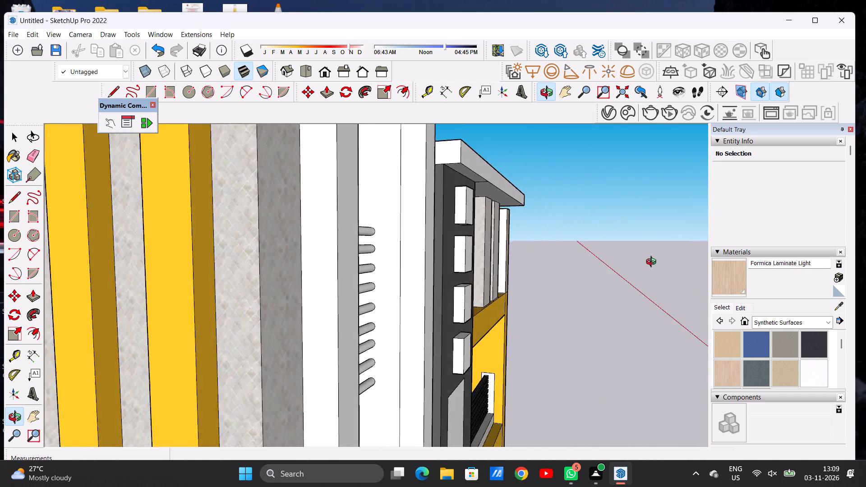
pyautogui.moveTo(653, 263); pyautogui.dragTo(274, 312)
pyautogui.scroll(-10, 456, 261)
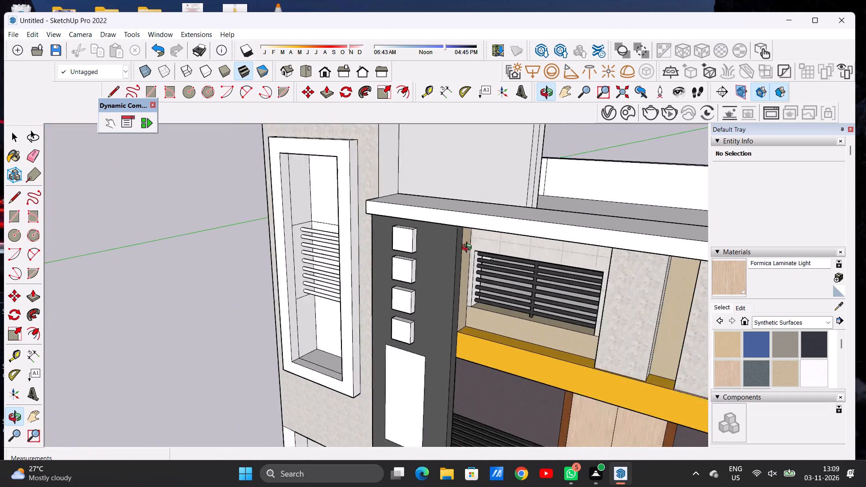
pyautogui.scroll(-2, 469, 248)
pyautogui.moveTo(420, 294); pyautogui.dragTo(449, 281)
pyautogui.scroll(-1, 436, 289)
pyautogui.scroll(2, 434, 289)
pyautogui.scroll(-5, 432, 288)
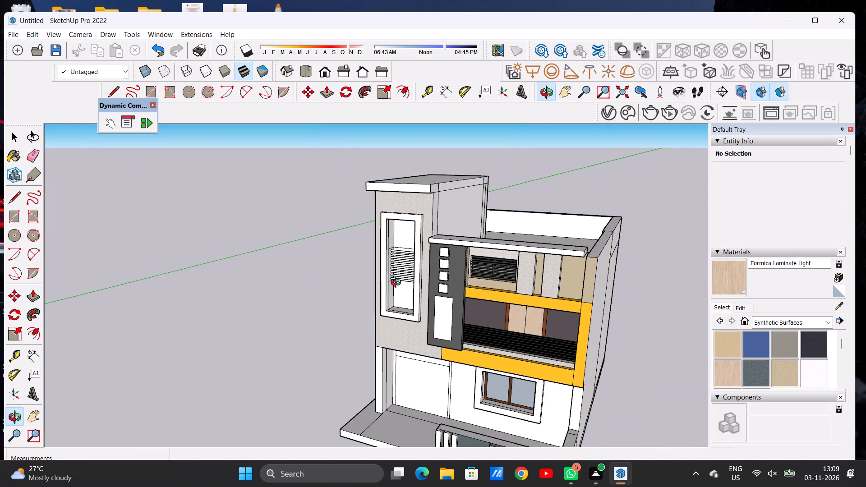
pyautogui.moveTo(400, 284); pyautogui.dragTo(444, 278)
pyautogui.scroll(-4, 397, 291)
pyautogui.moveTo(411, 315); pyautogui.dragTo(433, 304)
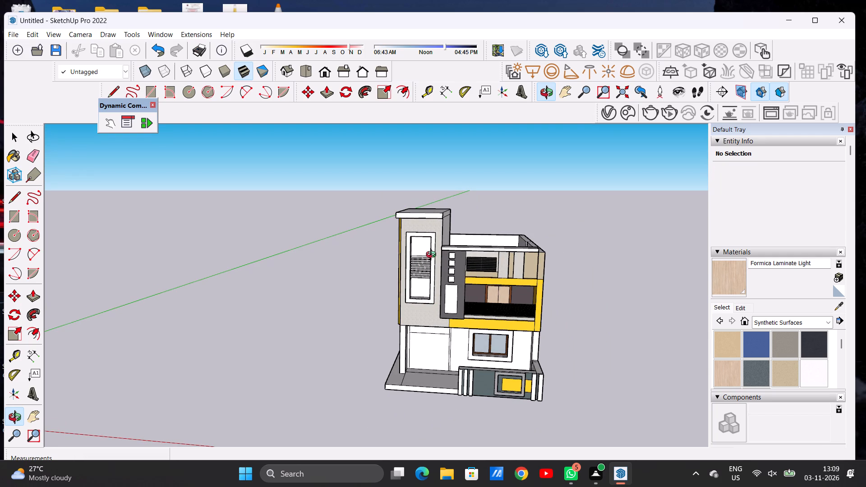
pyautogui.scroll(-4, 445, 241)
pyautogui.scroll(7, 467, 306)
# Paint the unpainted balcony side wall behind the dark grey vertical panel with Formica Speckled Grey.
pyautogui.scroll(4, 473, 280)
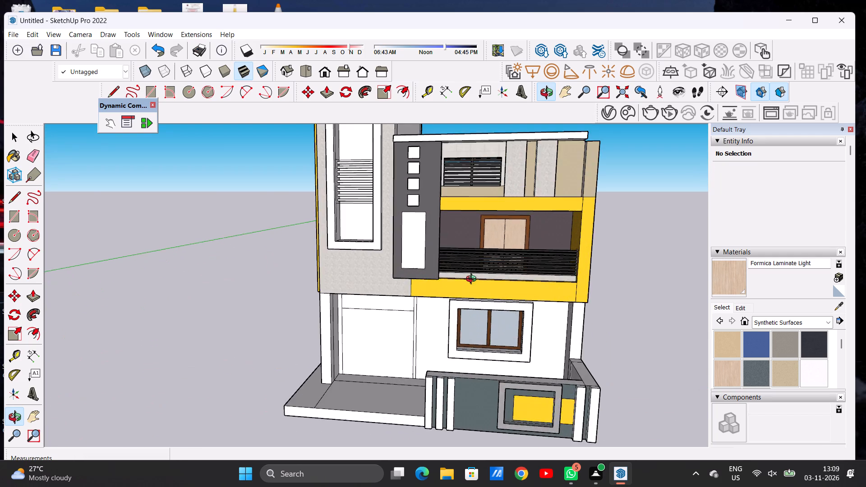
pyautogui.scroll(10, 477, 268)
pyautogui.moveTo(526, 287); pyautogui.dragTo(438, 325)
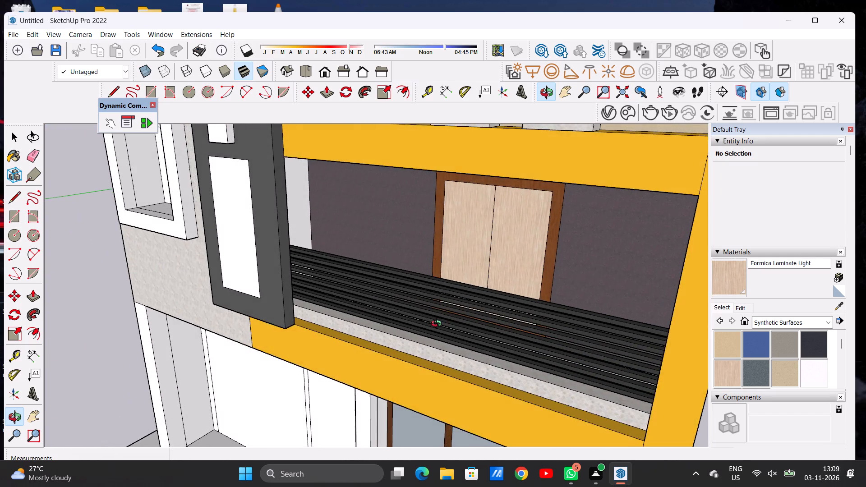
pyautogui.moveTo(438, 325); pyautogui.dragTo(402, 325)
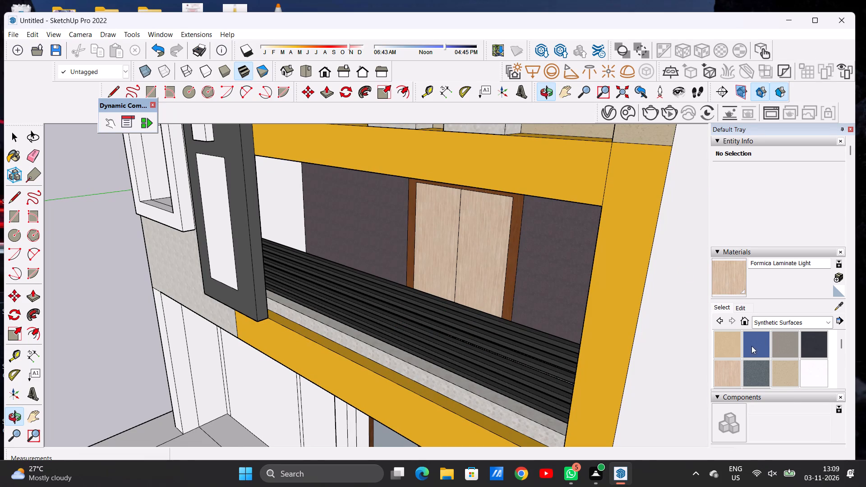
pyautogui.click(756, 375)
pyautogui.click(269, 197)
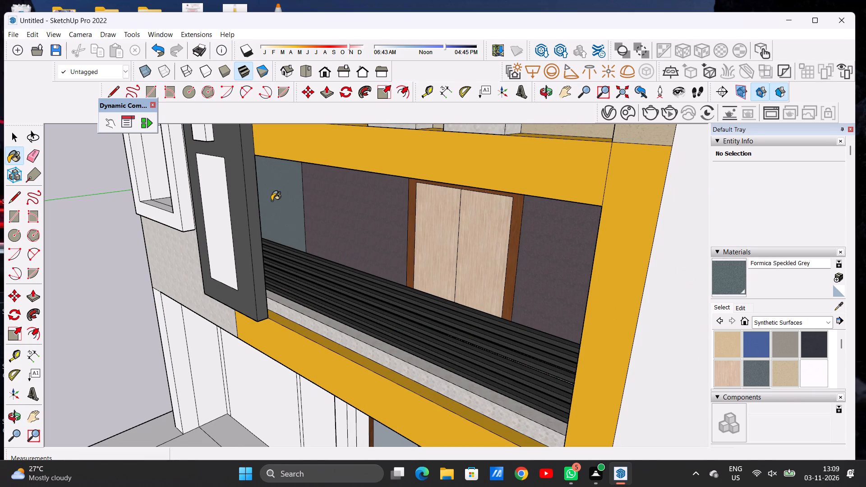
# Examine the whole house from the front and side to review the painted balcony and facade.
pyautogui.press('o')
pyautogui.scroll(-6, 364, 216)
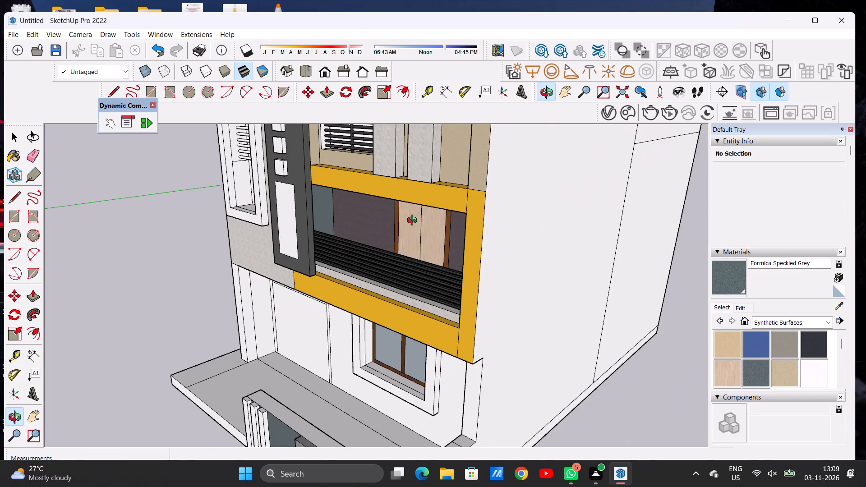
pyautogui.moveTo(377, 240); pyautogui.dragTo(608, 203)
pyautogui.scroll(-8, 351, 226)
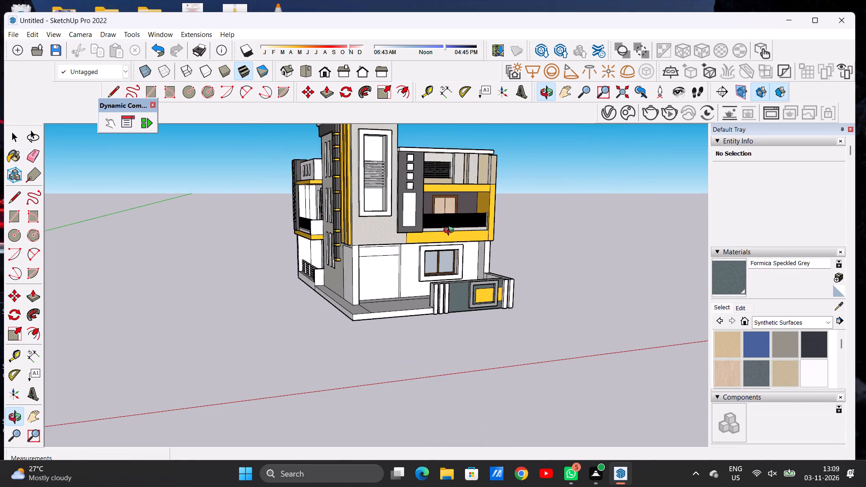
pyautogui.moveTo(442, 230); pyautogui.dragTo(360, 259)
pyautogui.scroll(-5, 345, 252)
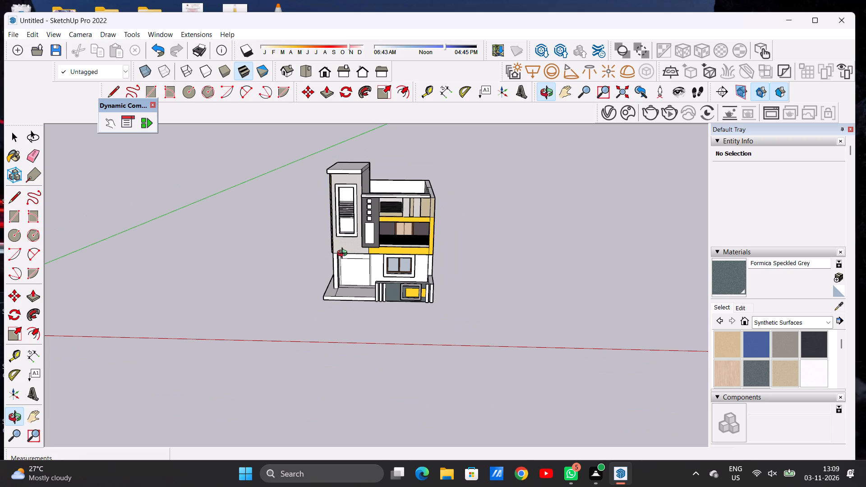
pyautogui.moveTo(374, 267); pyautogui.dragTo(377, 239)
# Paint the ground-floor front wall around the window with Cladding Siding Tan from the Brick, Cladding and Siding collection.
pyautogui.scroll(4, 469, 287)
pyautogui.scroll(5, 319, 257)
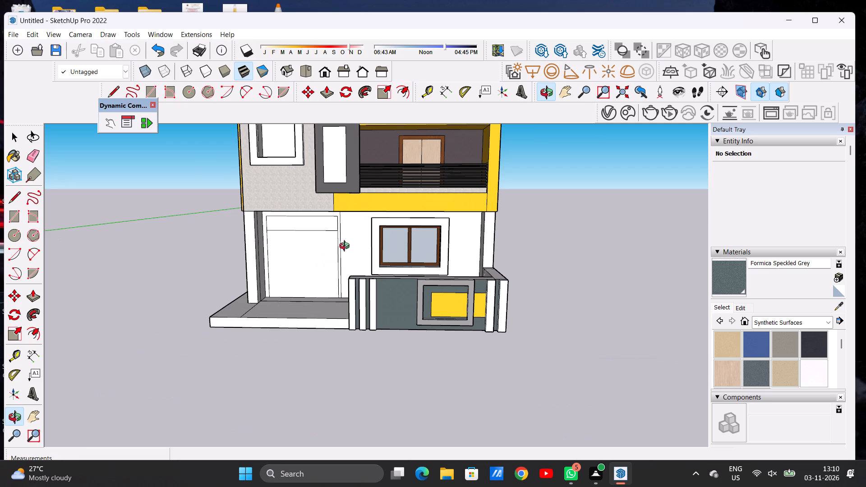
pyautogui.scroll(-1, 378, 246)
pyautogui.scroll(5, 378, 246)
pyautogui.press('space')
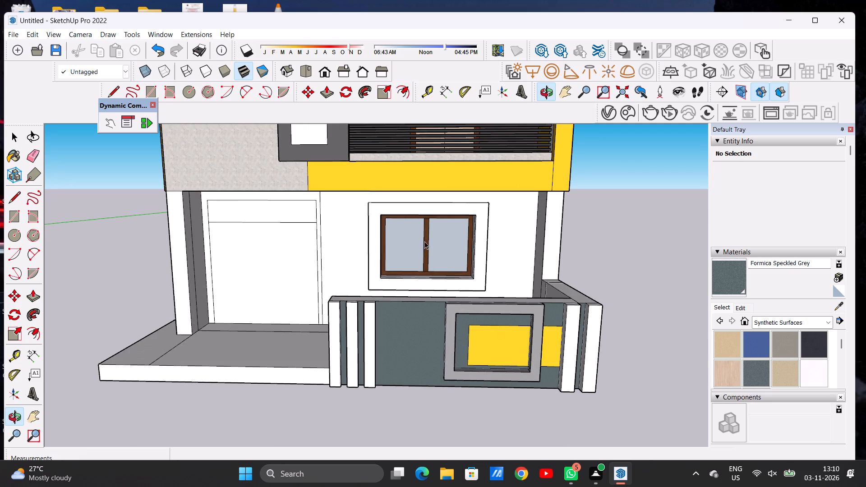
pyautogui.click(769, 325)
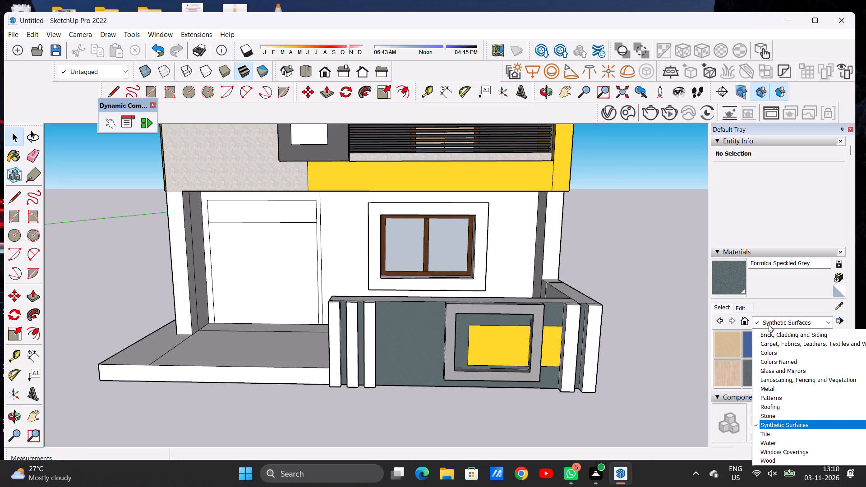
pyautogui.click(783, 345)
pyautogui.scroll(-1, 782, 345)
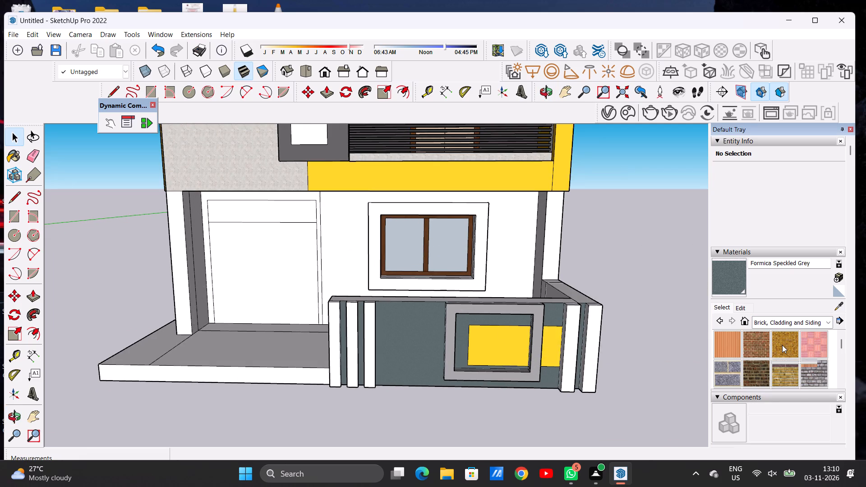
pyautogui.click(752, 345)
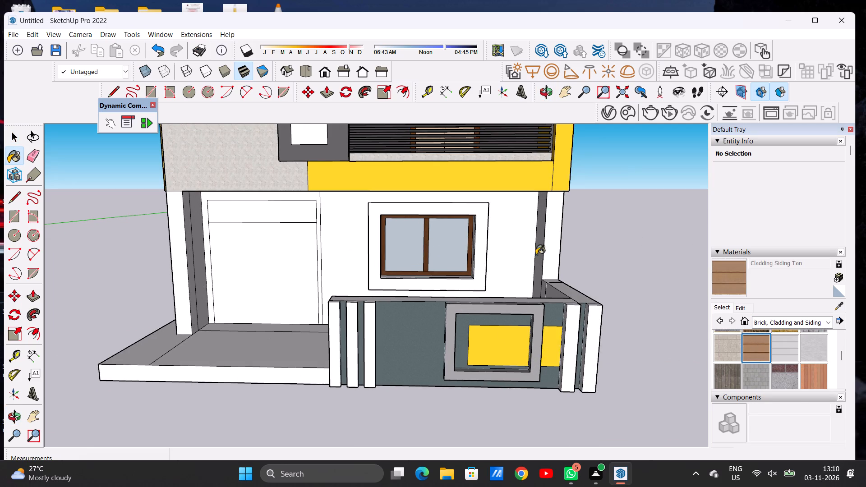
pyautogui.scroll(8, 532, 233)
pyautogui.click(505, 224)
# Edit the Cladding Siding Tan material and lighten its colour to a pale peach tone.
pyautogui.scroll(-8, 503, 228)
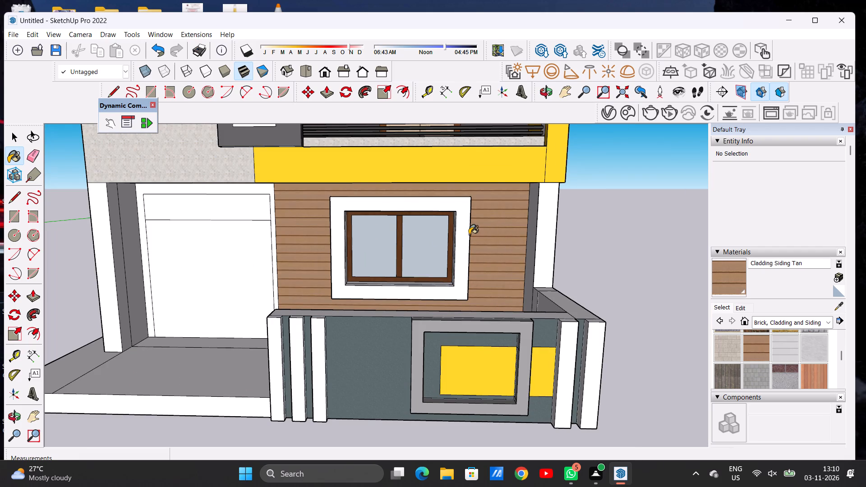
pyautogui.scroll(-1, 469, 234)
pyautogui.click(738, 308)
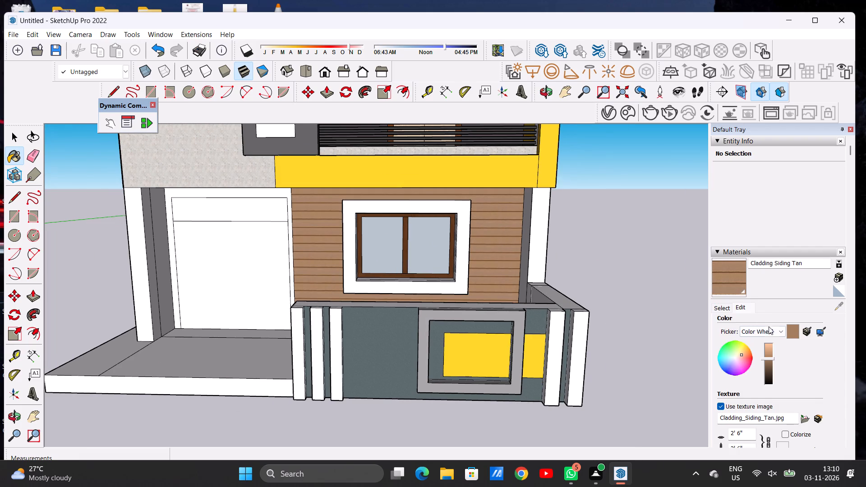
pyautogui.click(767, 352)
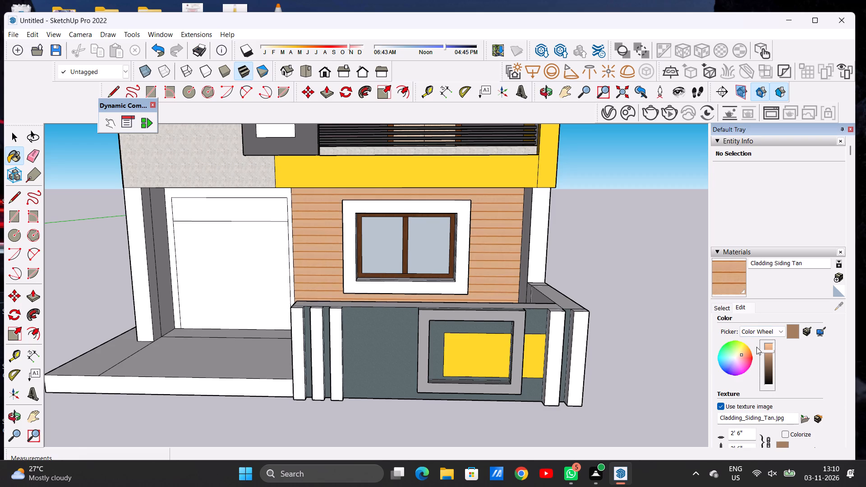
pyautogui.click(769, 345)
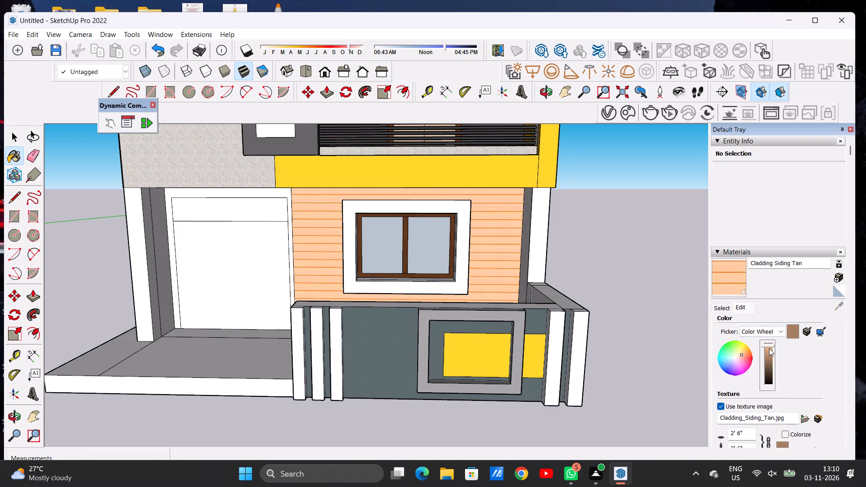
# Darken the pale peach colour of Cladding Siding Tan slightly to a warmer tan-orange tone.
pyautogui.click(769, 350)
pyautogui.scroll(-7, 438, 269)
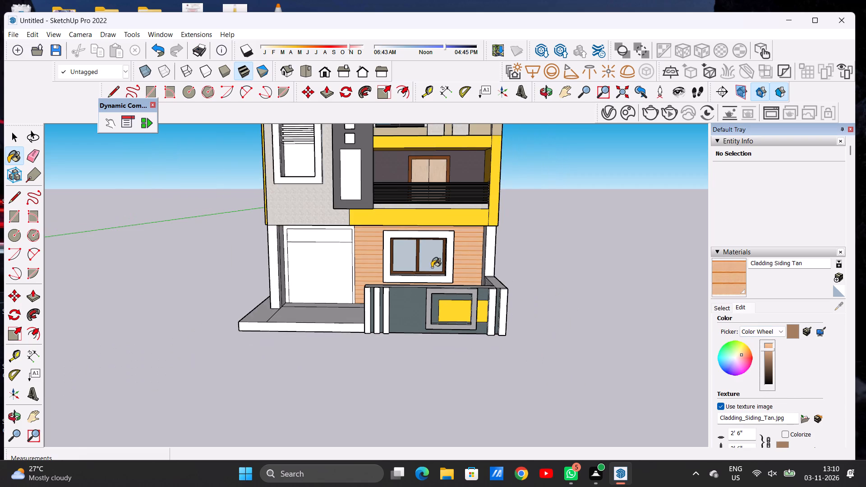
pyautogui.scroll(12, 457, 257)
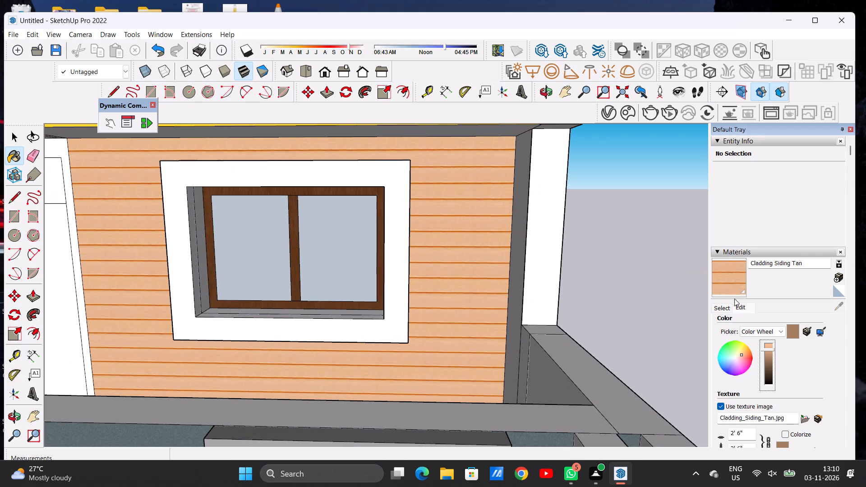
# Set the texture size of Cladding Siding Tan to 5' so the siding boards on the ground-floor wall are larger.
pyautogui.click(742, 309)
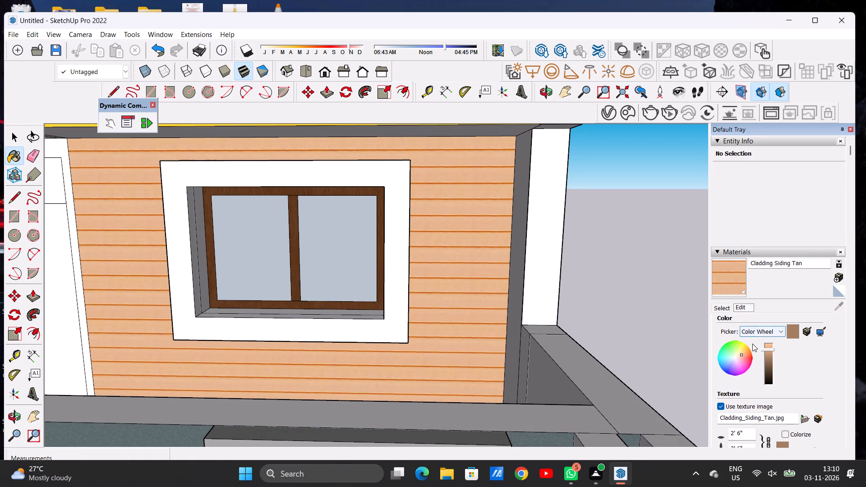
pyautogui.scroll(-2, 753, 326)
pyautogui.click(745, 343)
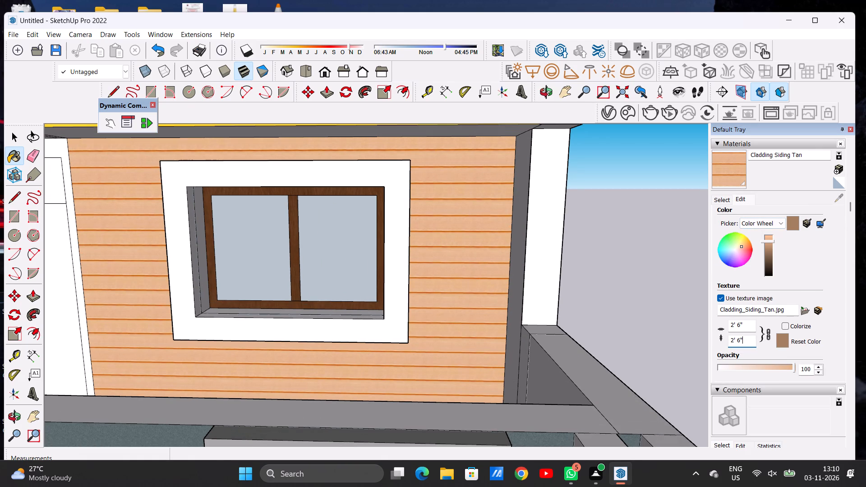
pyautogui.press('BackSpace')
pyautogui.press('BackSpace')
pyautogui.press('BackSpace')
pyautogui.press('BackSpace')
pyautogui.press('BackSpace')
pyautogui.press('BackSpace')
pyautogui.press('BackSpace')
pyautogui.press('BackSpace')
pyautogui.press('BackSpace')
pyautogui.press('BackSpace')
pyautogui.press('BackSpace')
pyautogui.press('BackSpace')
pyautogui.press('BackSpace')
pyautogui.press('BackSpace')
pyautogui.press('BackSpace')
pyautogui.press('BackSpace')
pyautogui.press('BackSpace')
pyautogui.write("5'")
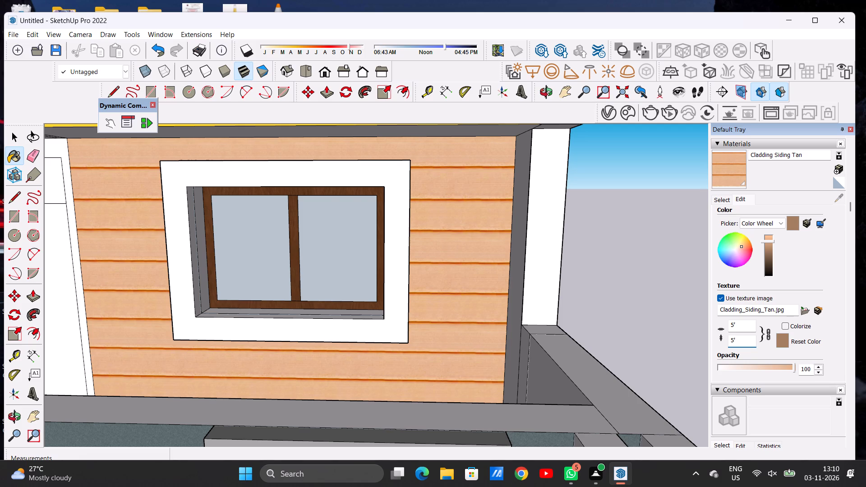
pyautogui.press('Return')
pyautogui.press('space')
pyautogui.scroll(-9, 439, 305)
pyautogui.scroll(1, 493, 298)
pyautogui.scroll(-6, 494, 298)
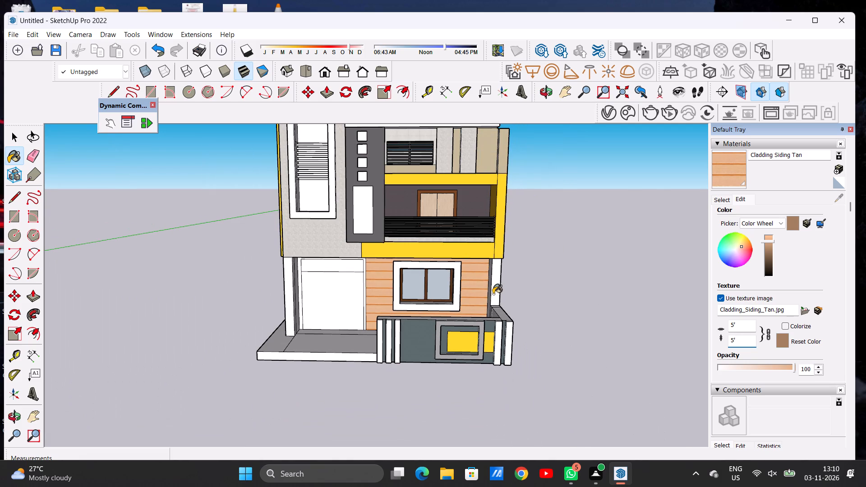
pyautogui.scroll(5, 253, 287)
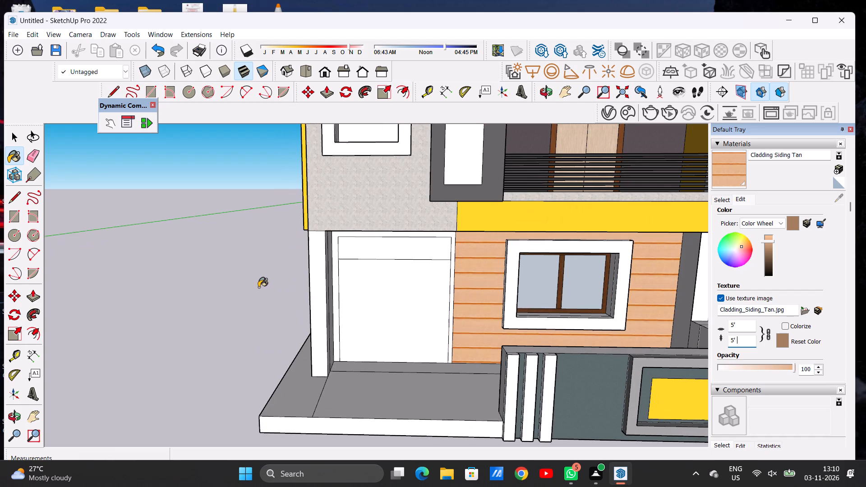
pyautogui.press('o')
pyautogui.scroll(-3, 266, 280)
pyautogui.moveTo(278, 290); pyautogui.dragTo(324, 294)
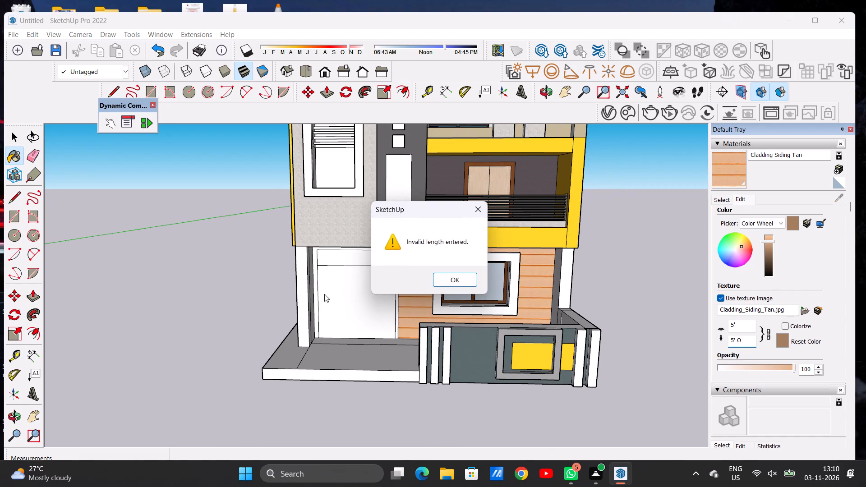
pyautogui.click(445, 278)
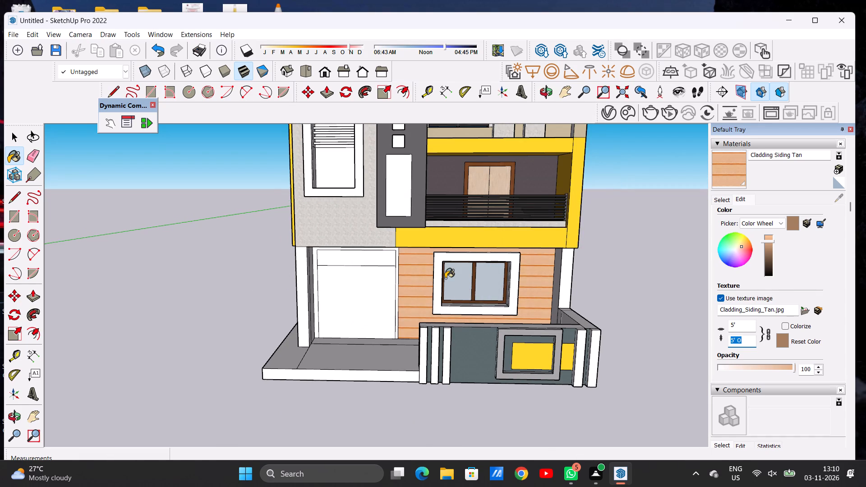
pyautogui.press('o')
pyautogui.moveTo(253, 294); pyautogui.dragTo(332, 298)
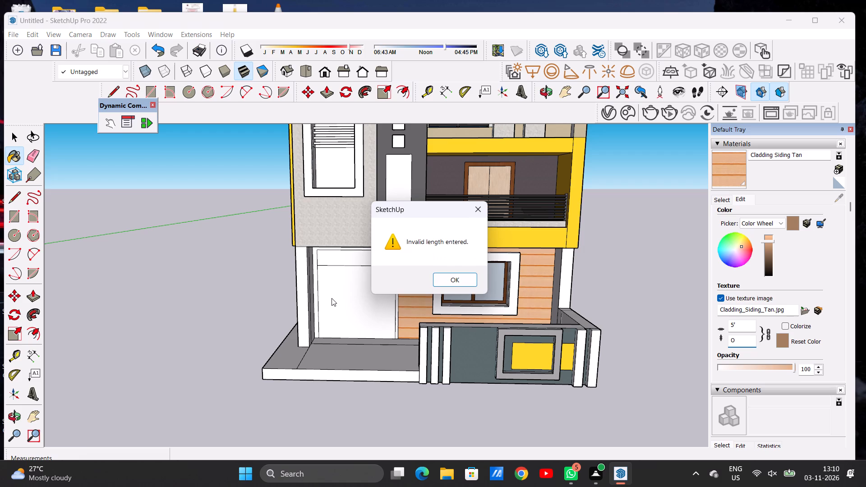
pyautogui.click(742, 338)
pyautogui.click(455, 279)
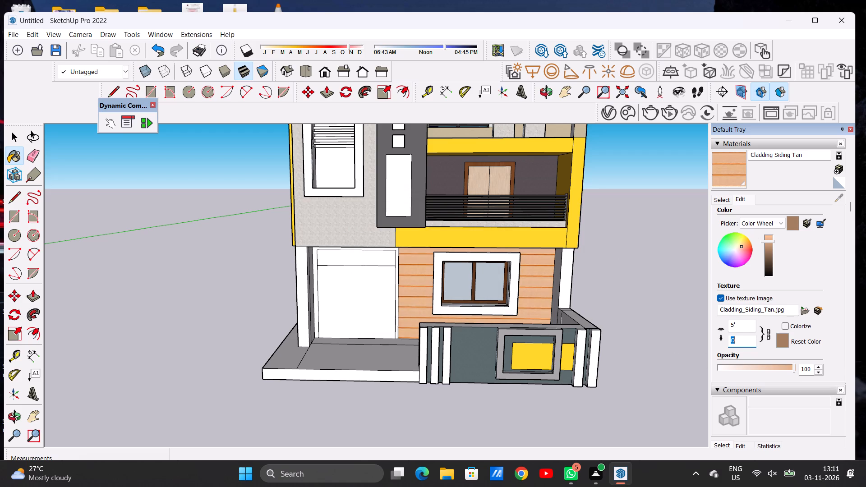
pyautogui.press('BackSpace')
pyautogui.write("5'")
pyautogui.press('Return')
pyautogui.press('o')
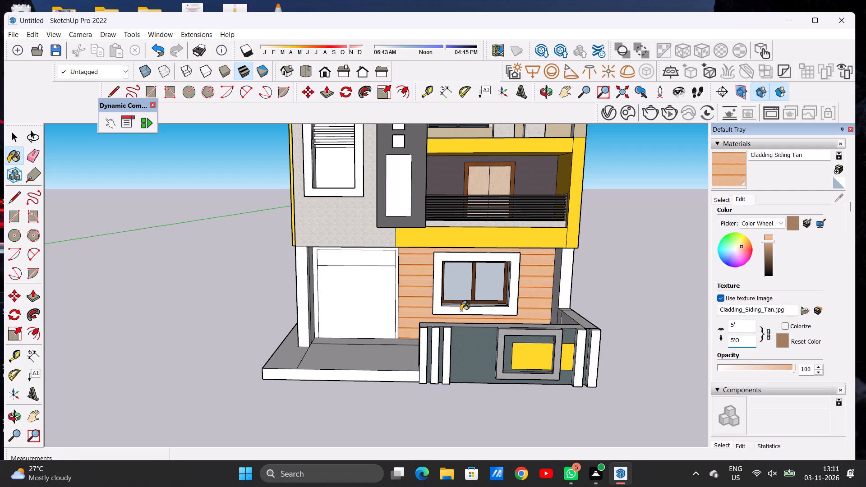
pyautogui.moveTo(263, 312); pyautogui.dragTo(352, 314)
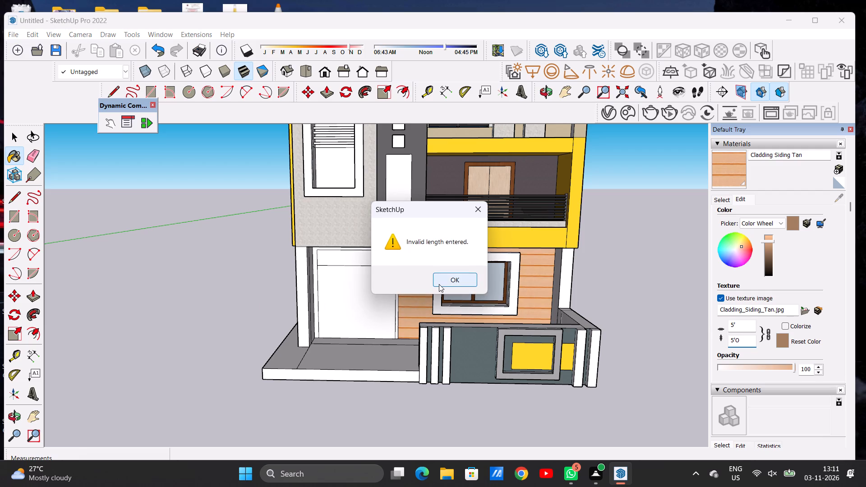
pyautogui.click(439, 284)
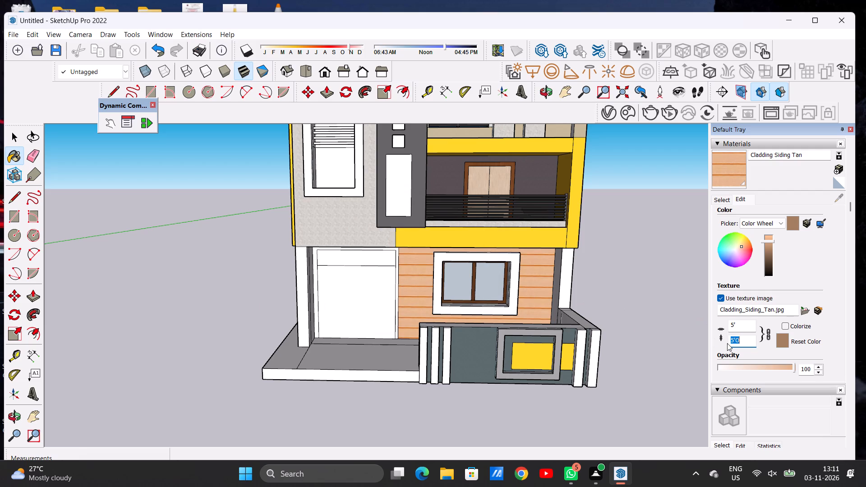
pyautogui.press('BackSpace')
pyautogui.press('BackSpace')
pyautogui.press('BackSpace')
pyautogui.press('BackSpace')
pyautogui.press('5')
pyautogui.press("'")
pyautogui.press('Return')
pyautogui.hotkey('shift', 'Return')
# Paint the plain ground-floor side wall section at the front corner and the adjoining narrow front pillar face with Cladding Siding Tan.
pyautogui.click(729, 172)
pyautogui.click(536, 293)
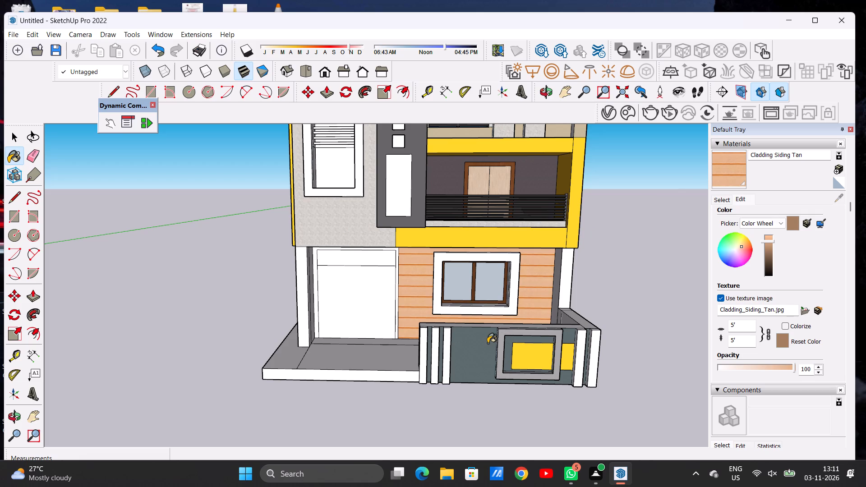
pyautogui.click(627, 291)
pyautogui.press('space')
pyautogui.write('O')
pyautogui.moveTo(292, 289); pyautogui.dragTo(446, 302)
pyautogui.scroll(3, 439, 293)
pyautogui.click(729, 173)
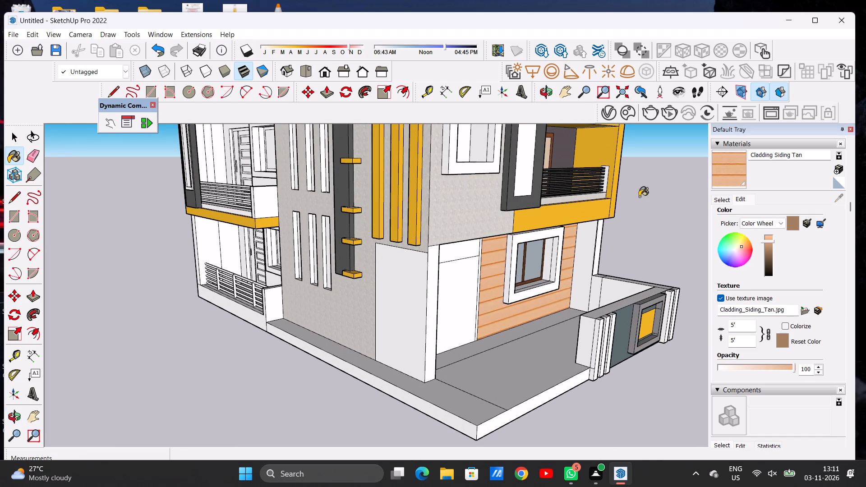
pyautogui.scroll(6, 435, 281)
pyautogui.click(414, 284)
pyautogui.click(430, 275)
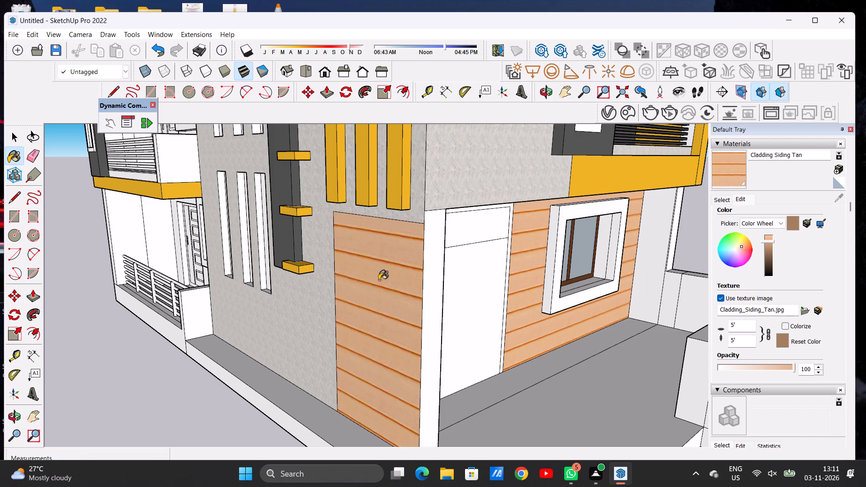
pyautogui.scroll(-9, 361, 289)
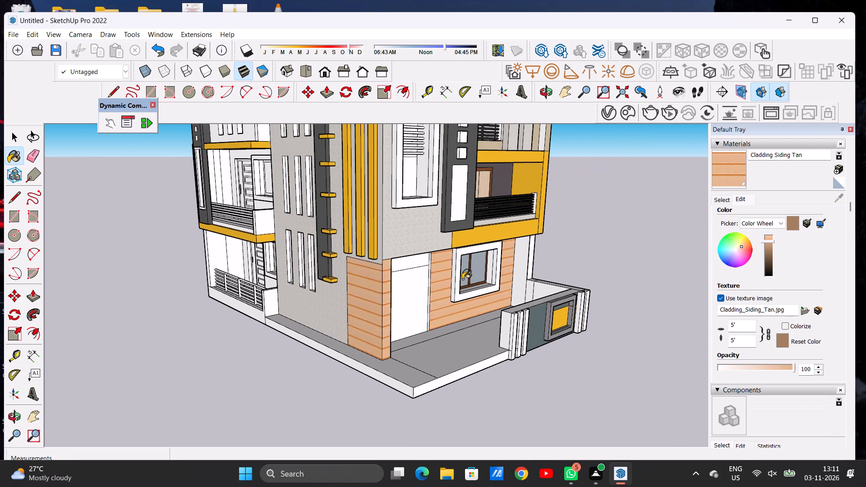
pyautogui.scroll(5, 462, 279)
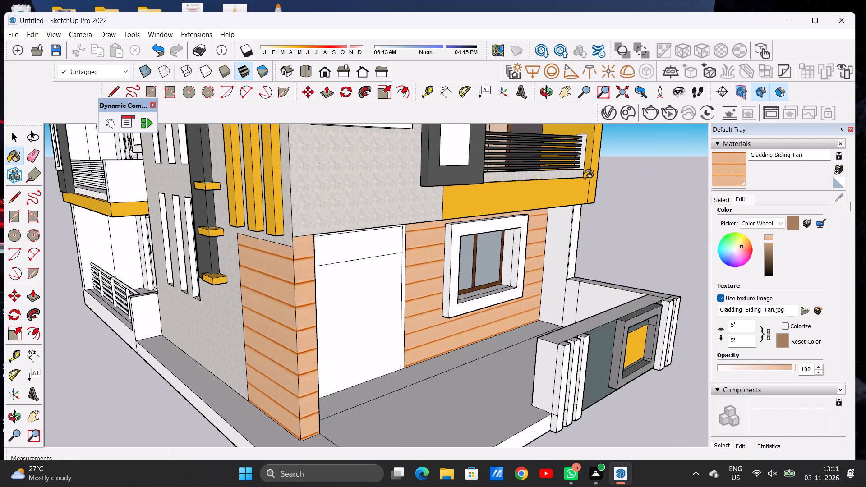
# Paint the wall strip surrounding the tall white front opening and the corner pillar's inner side faces with Cladding Siding Tan.
pyautogui.press('o')
pyautogui.scroll(-7, 525, 234)
pyautogui.moveTo(465, 272); pyautogui.dragTo(451, 271)
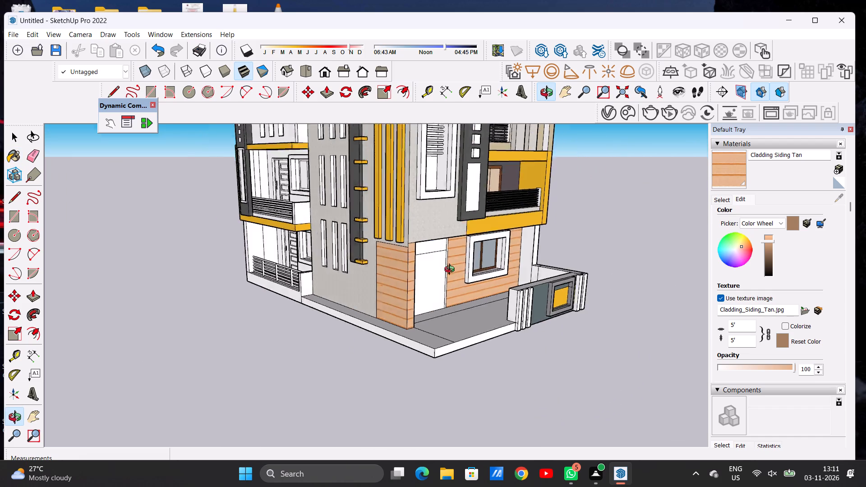
pyautogui.moveTo(451, 271); pyautogui.dragTo(314, 234)
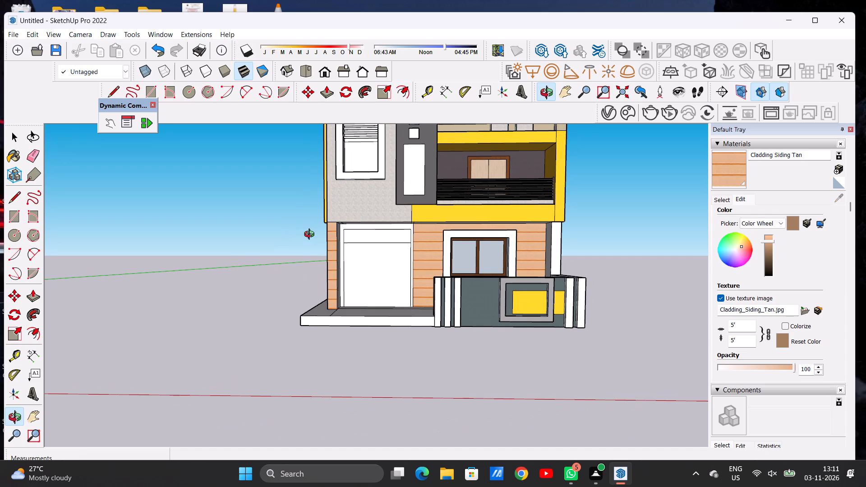
pyautogui.scroll(6, 379, 225)
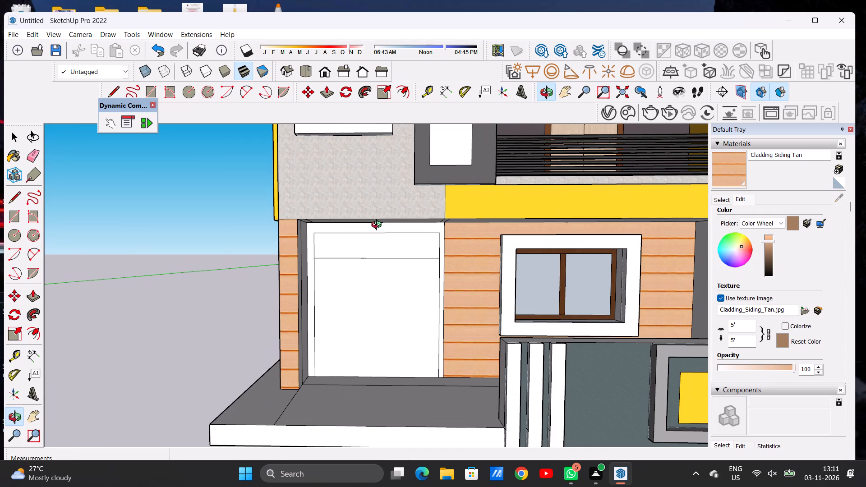
pyautogui.scroll(1, 378, 226)
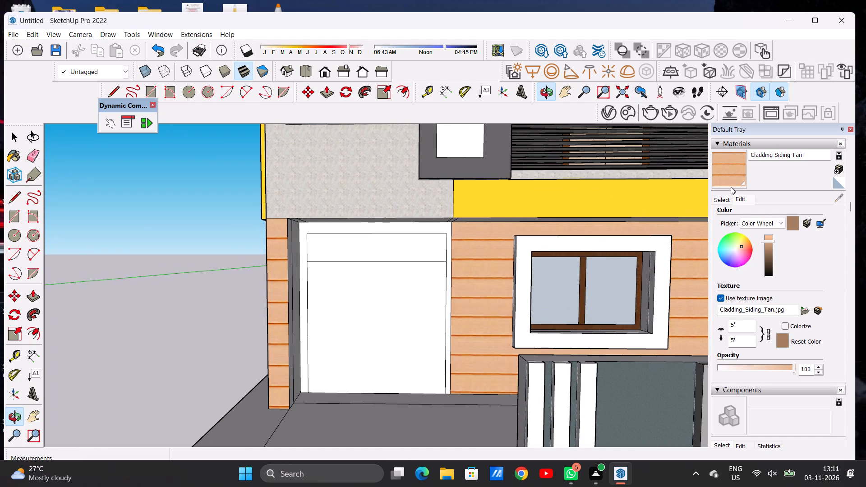
pyautogui.click(723, 176)
pyautogui.scroll(5, 407, 244)
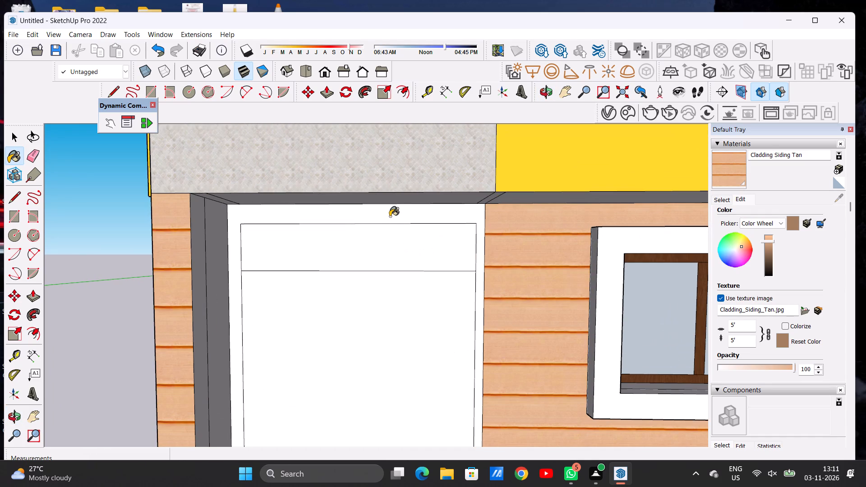
pyautogui.click(390, 216)
pyautogui.click(211, 252)
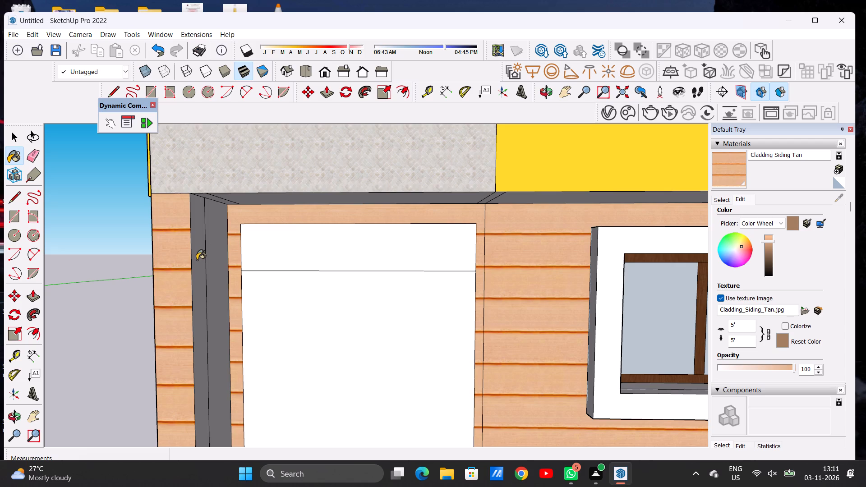
pyautogui.click(197, 260)
pyautogui.scroll(-1, 224, 284)
pyautogui.scroll(1, 230, 287)
pyautogui.scroll(-8, 239, 288)
pyautogui.scroll(1, 368, 278)
pyautogui.scroll(-2, 373, 278)
pyautogui.scroll(-2, 530, 266)
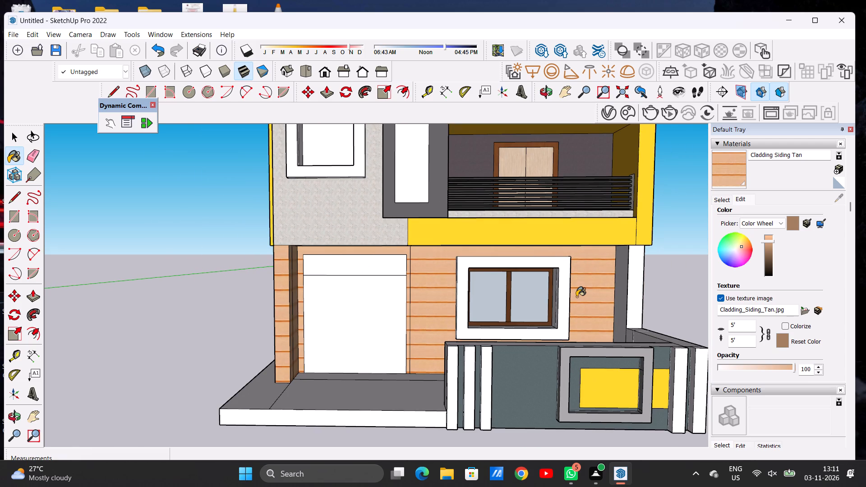
pyautogui.press('space')
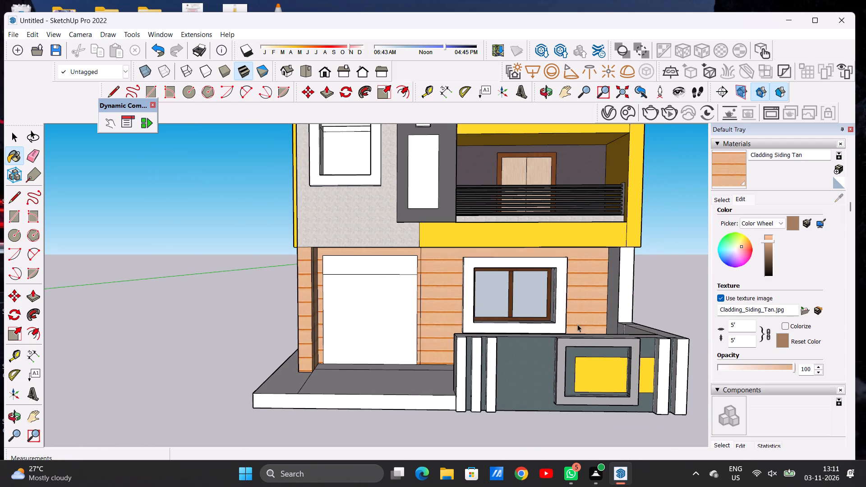
pyautogui.scroll(-4, 465, 326)
pyautogui.scroll(12, 430, 312)
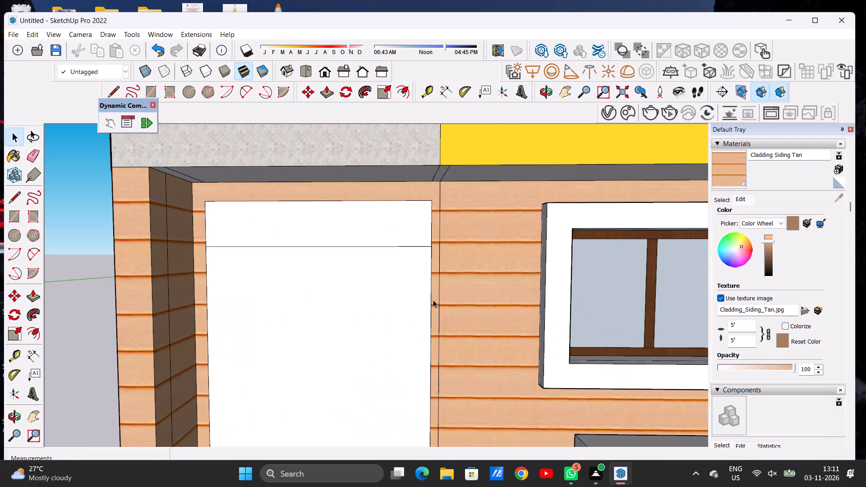
# Examine the whole front facade, from the ground-floor siding up to the stair tower and its roof slab.
pyautogui.scroll(-6, 431, 302)
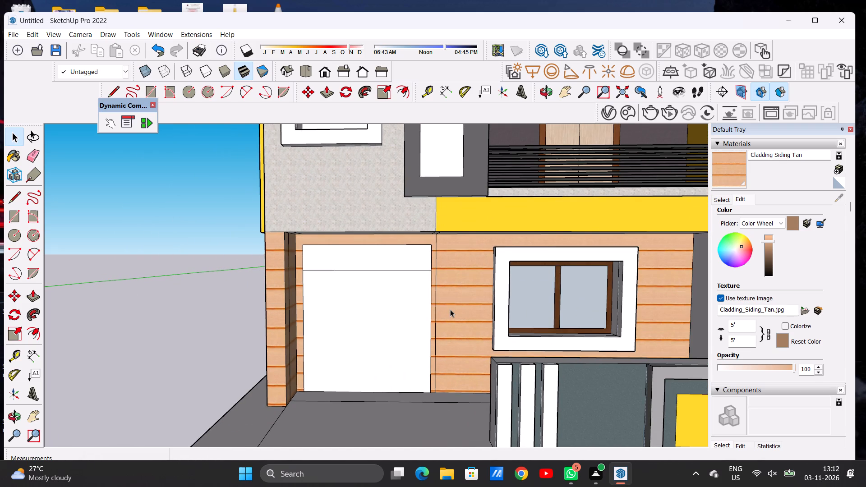
pyautogui.scroll(-2, 450, 309)
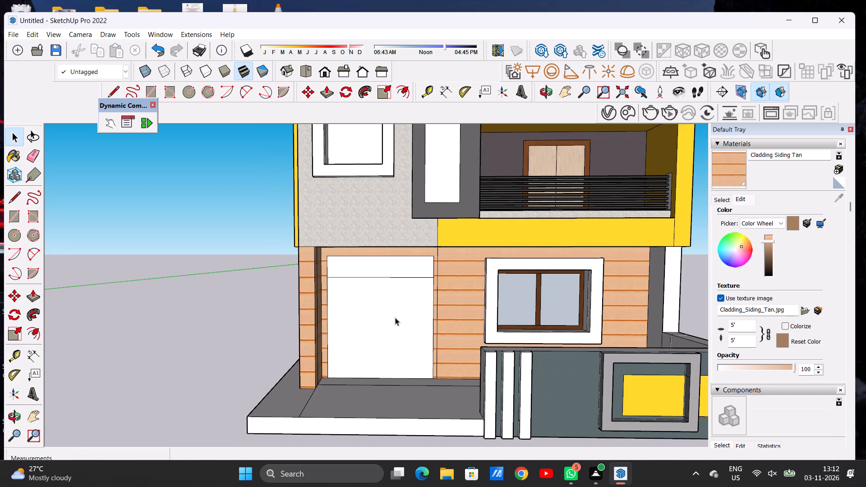
pyautogui.scroll(-13, 371, 327)
pyautogui.scroll(1, 413, 232)
pyautogui.scroll(-1, 413, 232)
pyautogui.scroll(3, 412, 232)
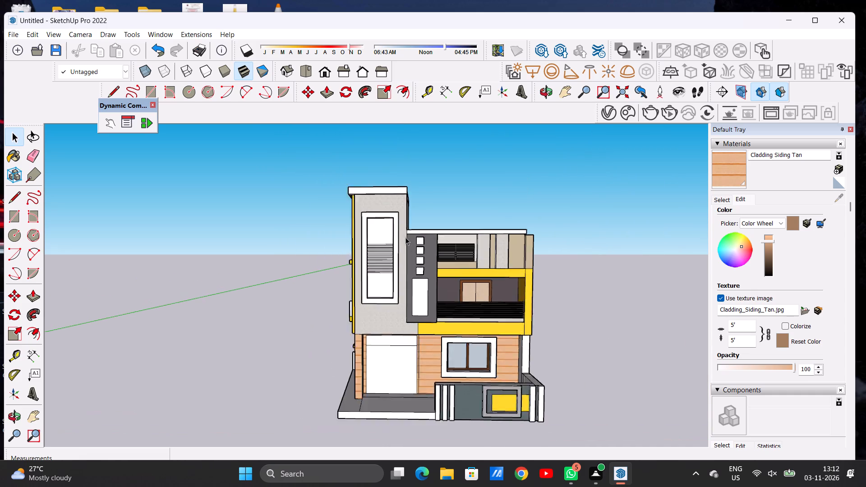
pyautogui.scroll(8, 405, 237)
pyautogui.scroll(-3, 430, 271)
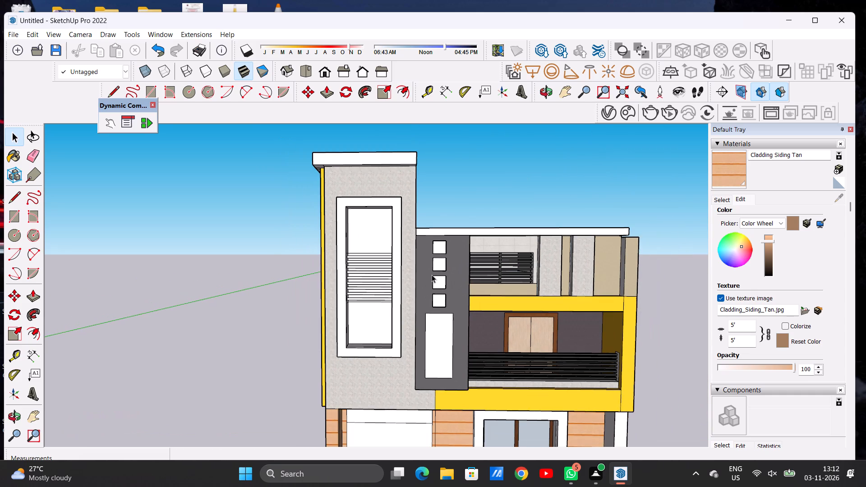
pyautogui.scroll(-4, 432, 275)
pyautogui.scroll(2, 370, 202)
pyautogui.scroll(-1, 370, 202)
pyautogui.scroll(2, 370, 202)
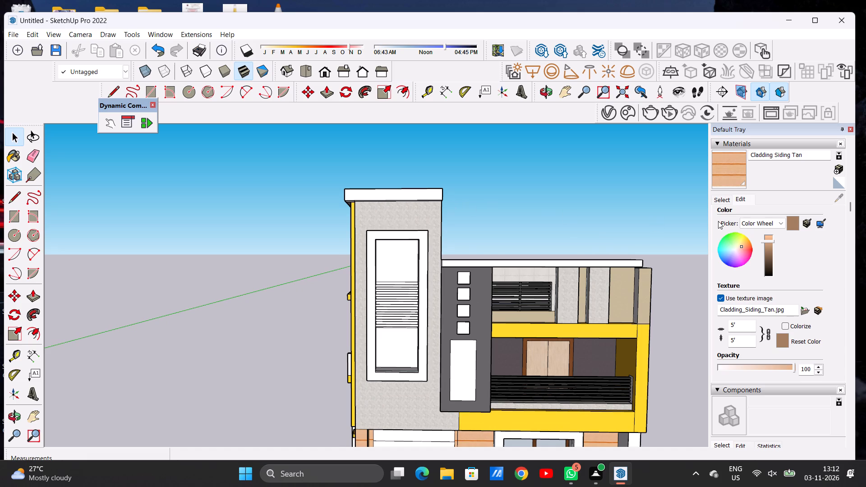
# Paint the front edge of the tower's white roof slab with 0046_Gold from the Colors-Named collection.
pyautogui.click(723, 196)
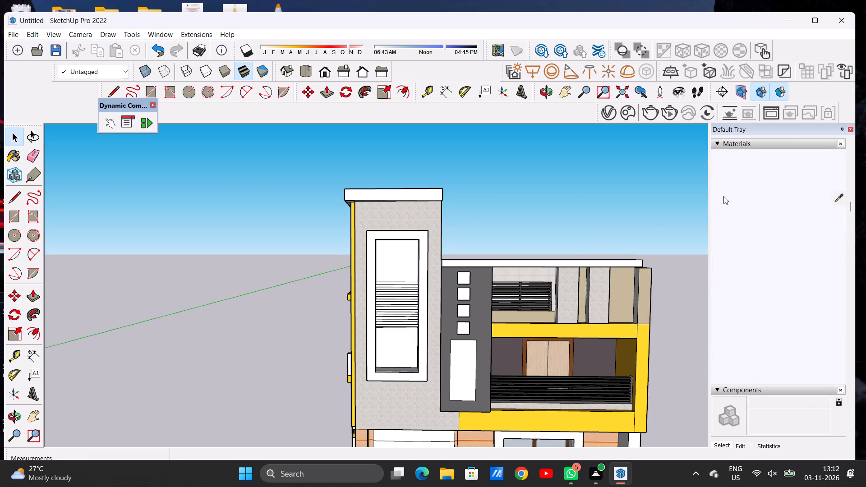
pyautogui.scroll(-1, 753, 260)
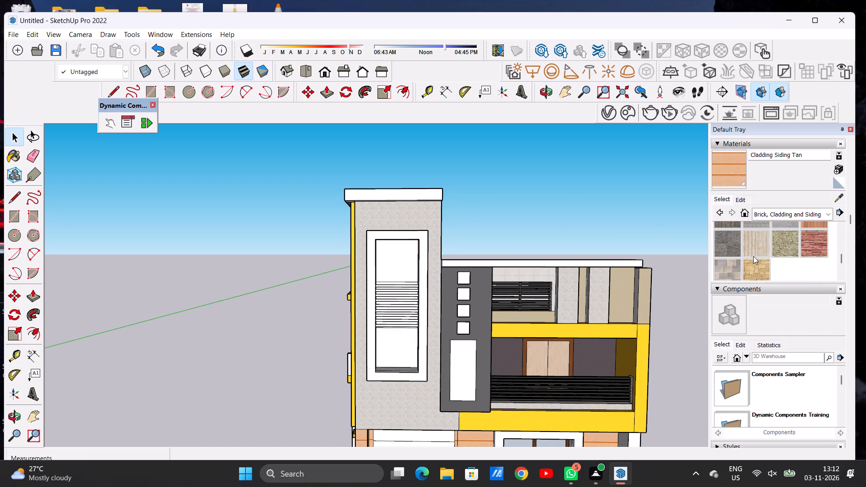
pyautogui.click(765, 210)
pyautogui.click(779, 261)
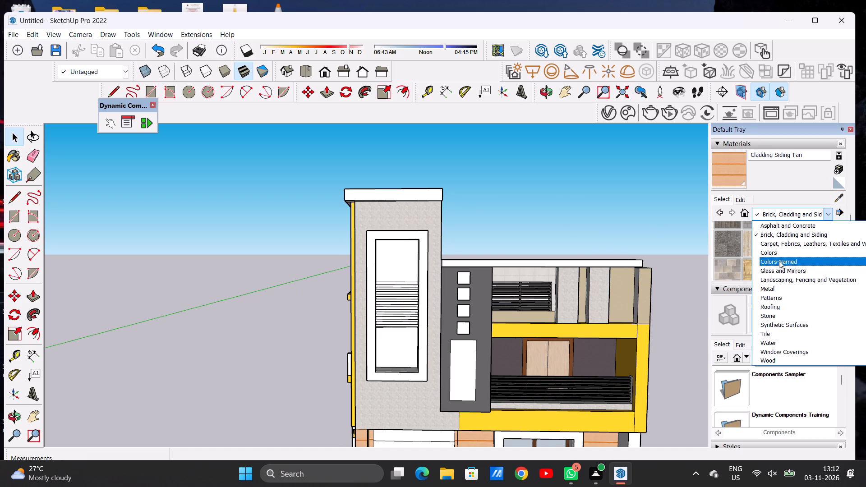
pyautogui.scroll(-8, 781, 256)
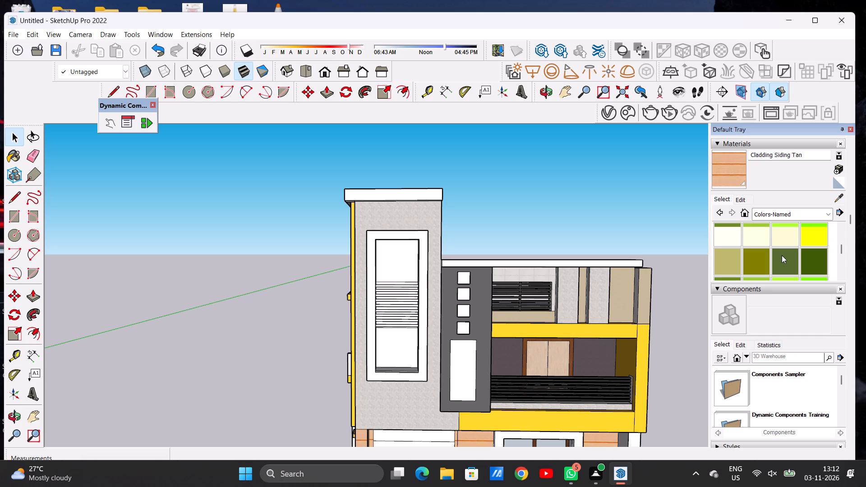
pyautogui.scroll(3, 782, 255)
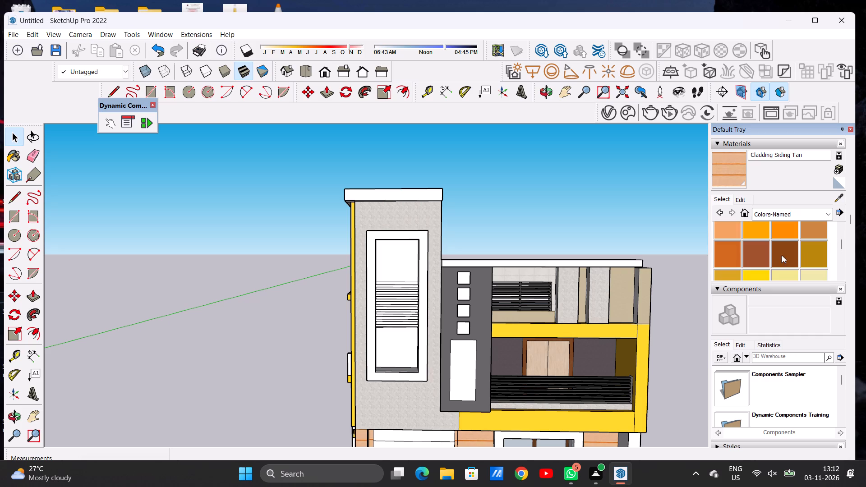
pyautogui.scroll(-1, 774, 252)
pyautogui.click(760, 236)
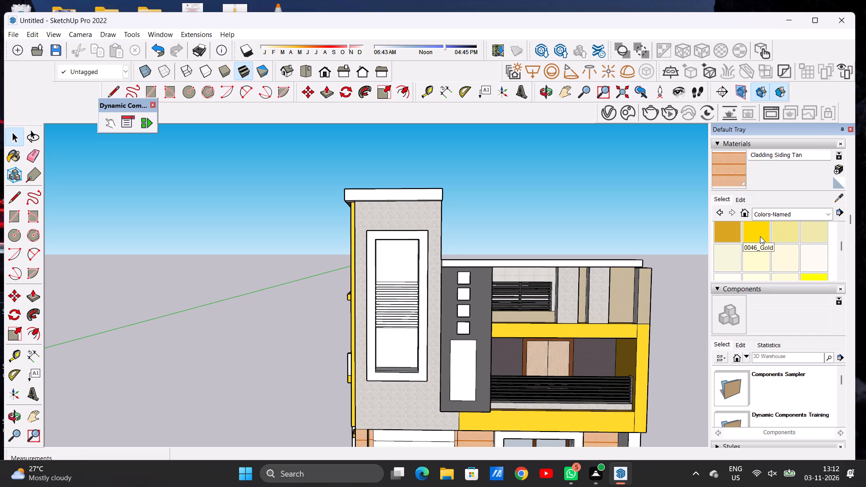
pyautogui.scroll(-7, 775, 246)
pyautogui.scroll(10, 325, 178)
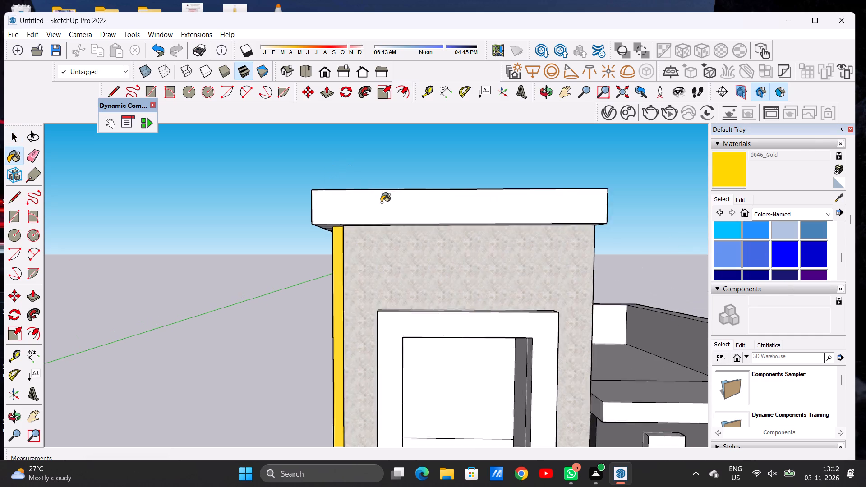
pyautogui.scroll(-1, 381, 202)
pyautogui.scroll(4, 381, 202)
pyautogui.scroll(-1, 381, 202)
pyautogui.click(381, 202)
pyautogui.scroll(-7, 412, 222)
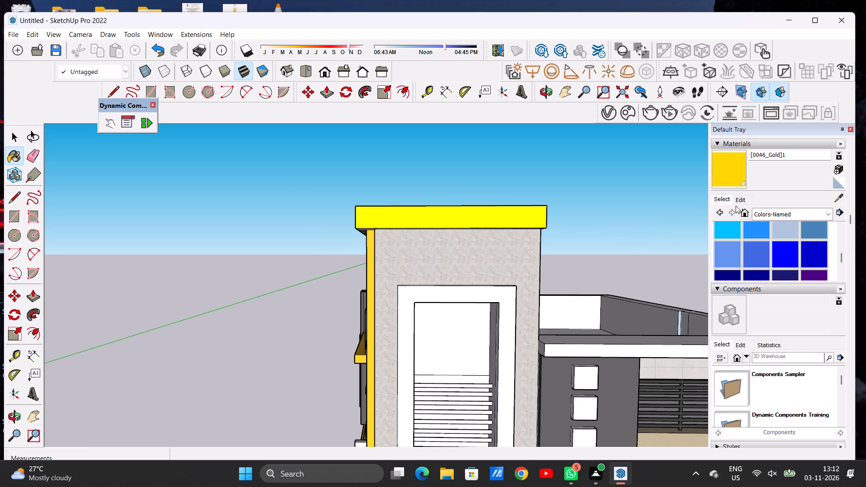
# Darken the gold colour of the roof slab edge slightly to a deeper yellow.
pyautogui.click(741, 201)
pyautogui.click(768, 240)
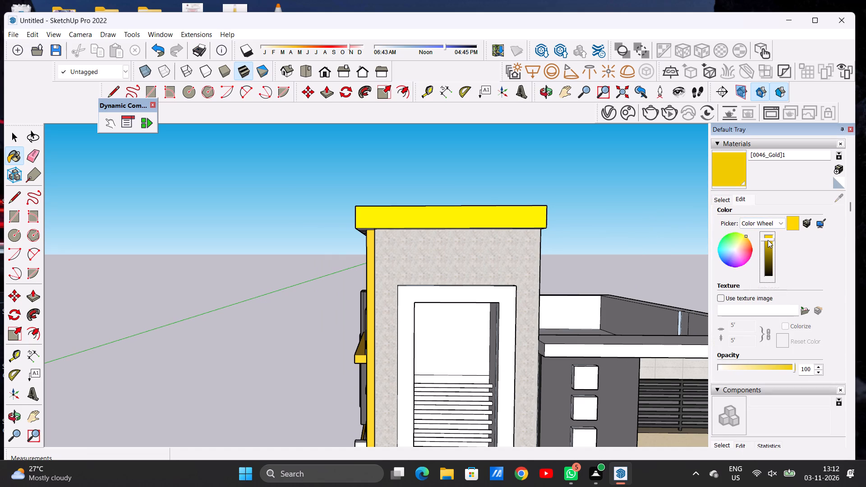
pyautogui.click(768, 243)
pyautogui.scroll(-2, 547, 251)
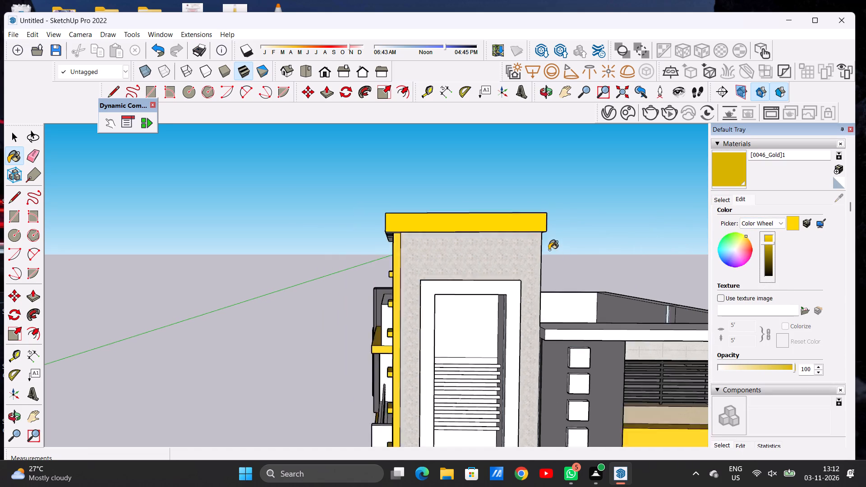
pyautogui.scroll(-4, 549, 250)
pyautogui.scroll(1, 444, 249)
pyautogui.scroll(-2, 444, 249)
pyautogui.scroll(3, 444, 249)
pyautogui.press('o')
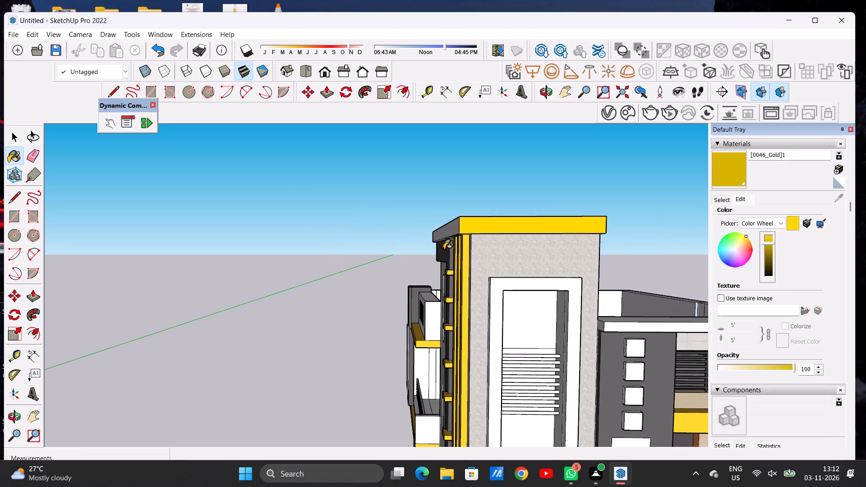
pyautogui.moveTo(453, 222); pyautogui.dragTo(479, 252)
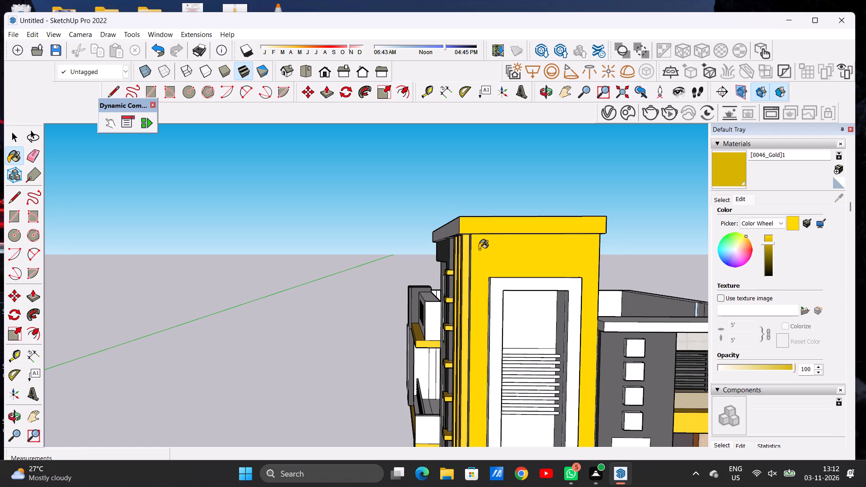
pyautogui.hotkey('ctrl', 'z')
# Paint the tower roof slab's long outer side edge and its top face with the darkened gold.
pyautogui.press('space')
pyautogui.write('O')
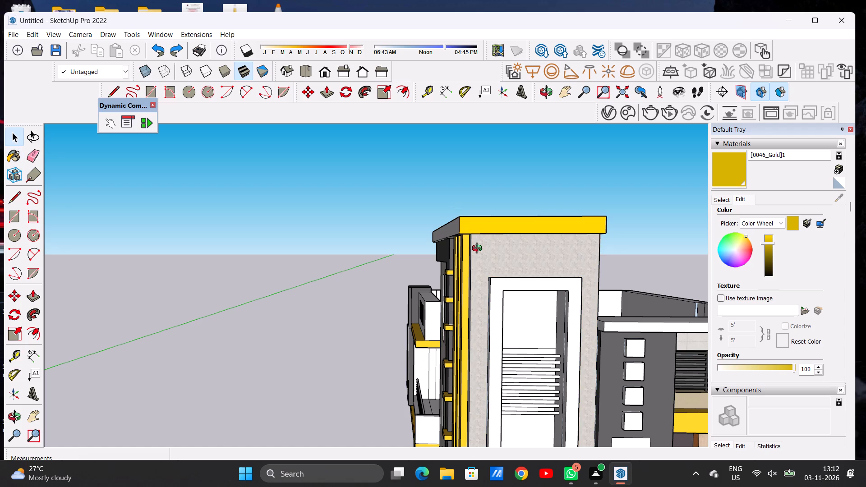
pyautogui.moveTo(471, 230); pyautogui.dragTo(584, 276)
pyautogui.scroll(2, 497, 246)
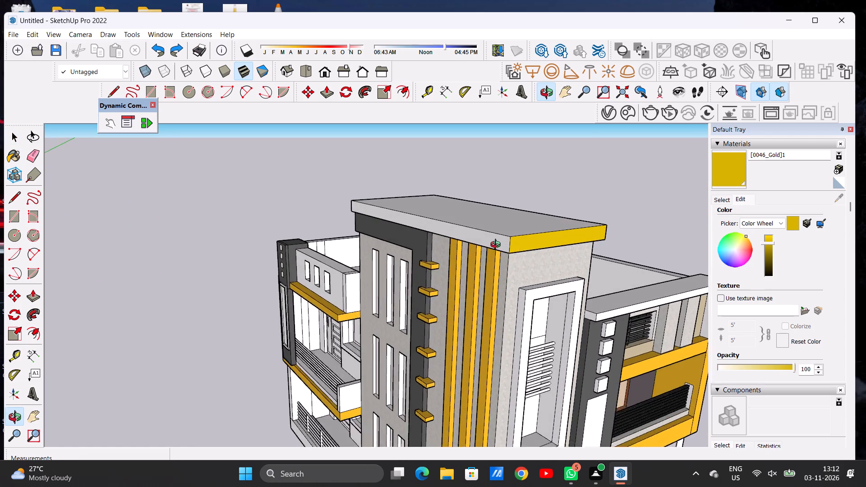
pyautogui.scroll(7, 497, 246)
pyautogui.click(718, 176)
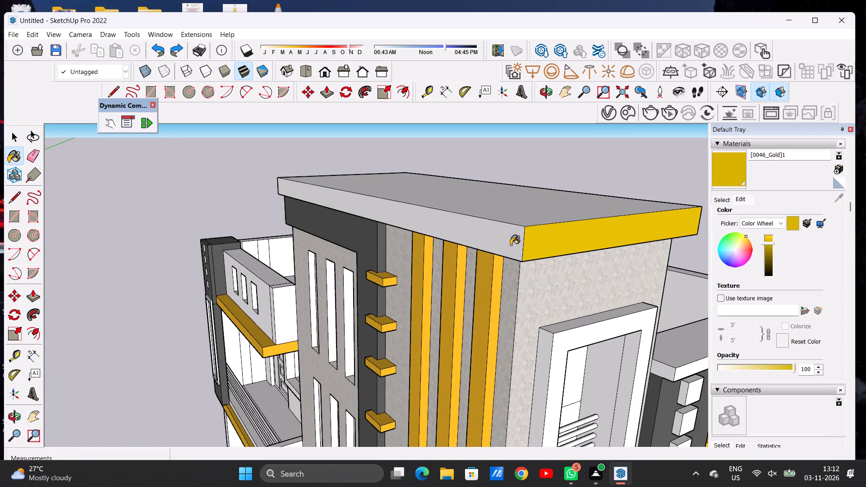
pyautogui.click(511, 245)
pyautogui.click(517, 216)
# Paint all segments of the roof slab's long edge facing the terrace with the same gold.
pyautogui.scroll(-7, 458, 232)
pyautogui.press('o')
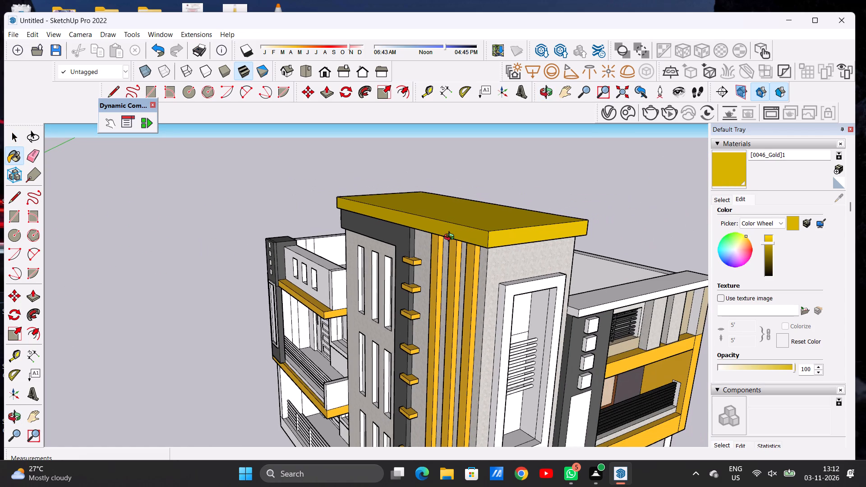
pyautogui.moveTo(538, 228); pyautogui.dragTo(238, 240)
pyautogui.scroll(4, 247, 256)
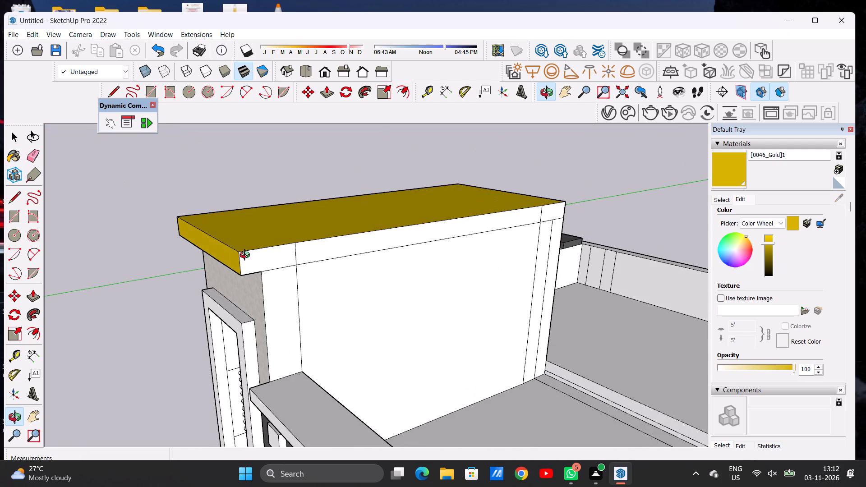
pyautogui.click(717, 174)
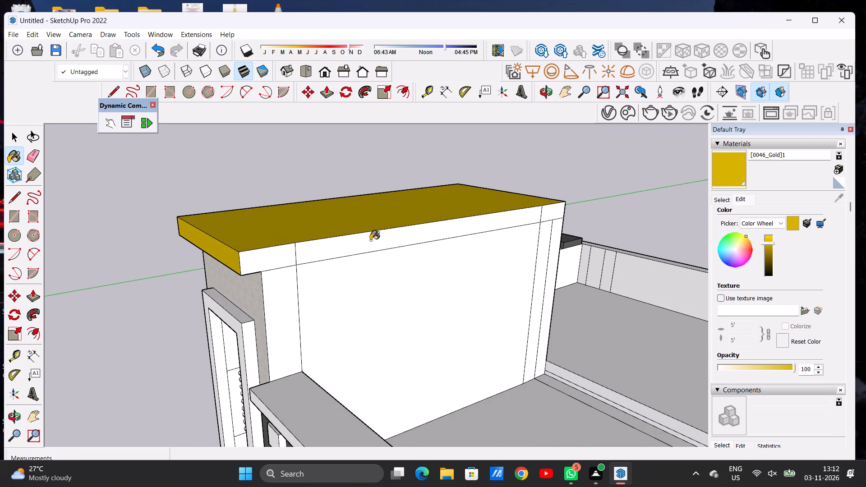
pyautogui.scroll(5, 286, 254)
pyautogui.scroll(-1, 282, 256)
pyautogui.scroll(1, 280, 258)
pyautogui.click(279, 258)
pyautogui.click(328, 254)
pyautogui.scroll(-1, 265, 275)
pyautogui.scroll(1, 265, 275)
pyautogui.scroll(-11, 265, 275)
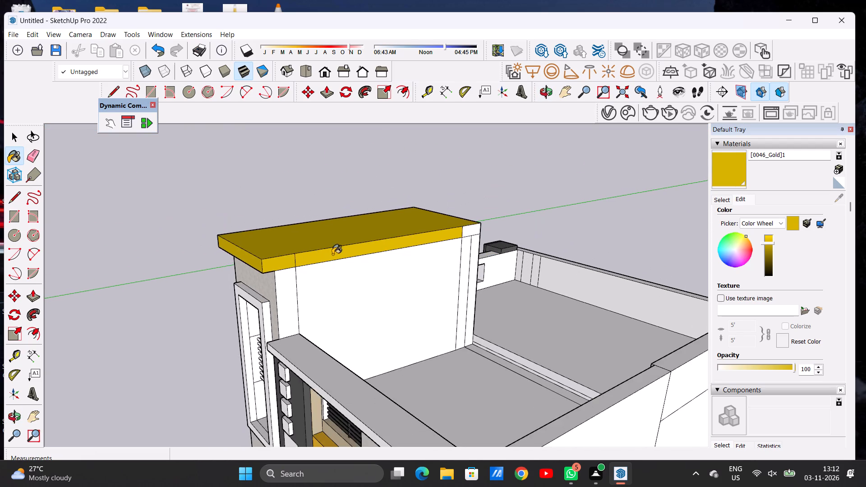
pyautogui.scroll(6, 461, 235)
pyautogui.scroll(-1, 479, 226)
pyautogui.scroll(4, 479, 226)
pyautogui.click(479, 226)
# Paint the roof slab's remaining white rear edge with the same gold.
pyautogui.press('o')
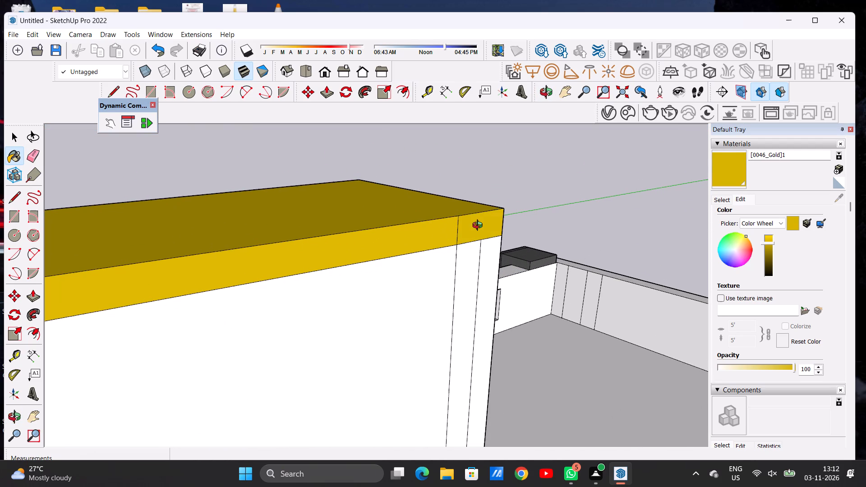
pyautogui.scroll(-5, 503, 212)
pyautogui.moveTo(511, 220); pyautogui.dragTo(182, 245)
pyautogui.scroll(4, 270, 255)
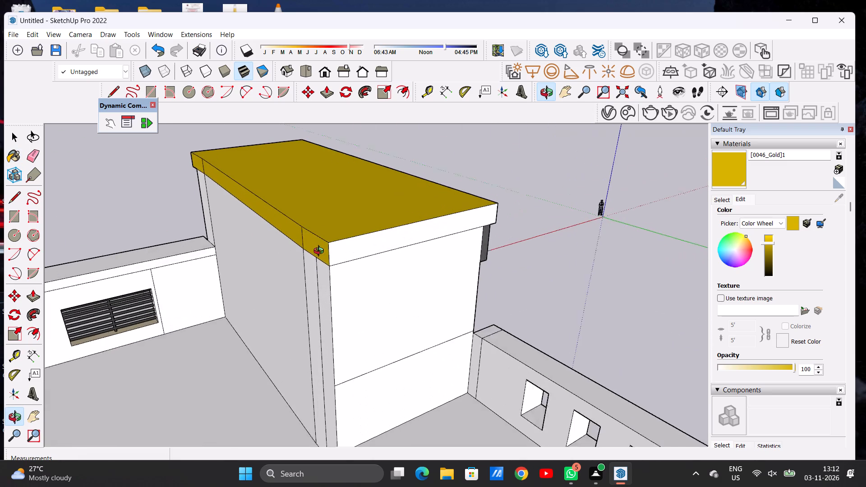
pyautogui.scroll(2, 321, 252)
pyautogui.click(722, 175)
pyautogui.click(387, 244)
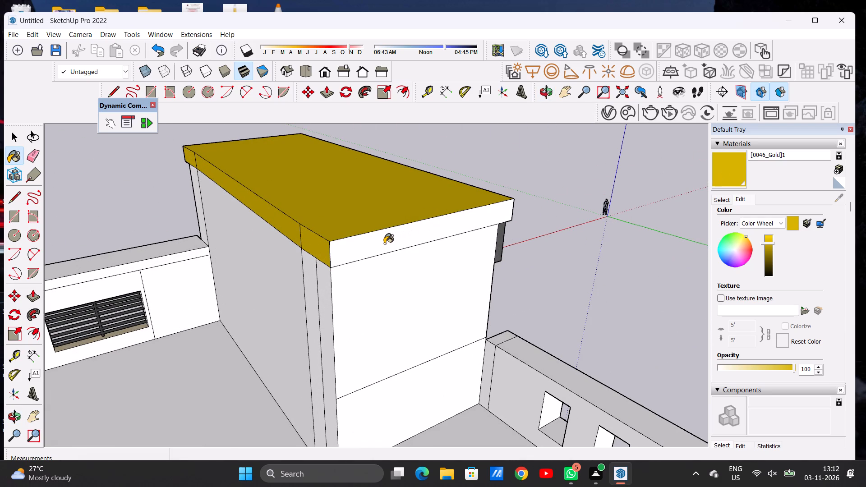
# Examine the gold roof slab together with the side and front facades from around the house.
pyautogui.press('o')
pyautogui.moveTo(415, 257); pyautogui.dragTo(174, 260)
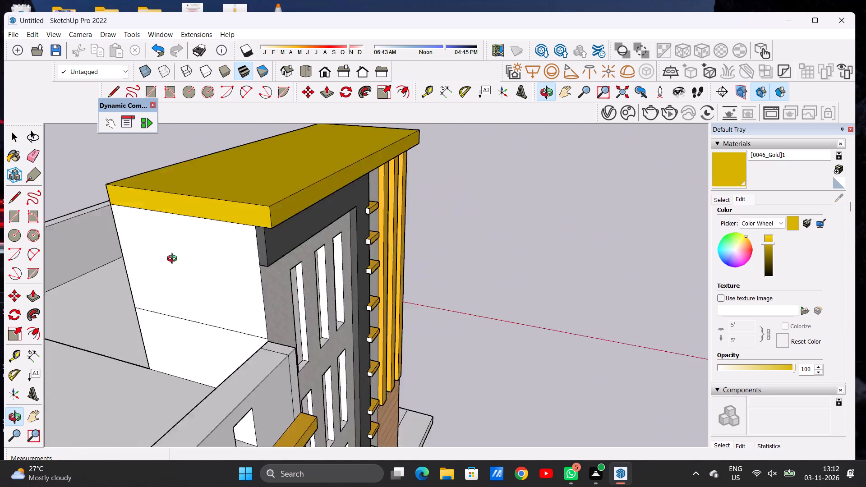
pyautogui.moveTo(174, 260); pyautogui.dragTo(160, 260)
pyautogui.moveTo(318, 249); pyautogui.dragTo(195, 243)
pyautogui.scroll(-13, 424, 240)
pyautogui.moveTo(414, 263); pyautogui.dragTo(351, 221)
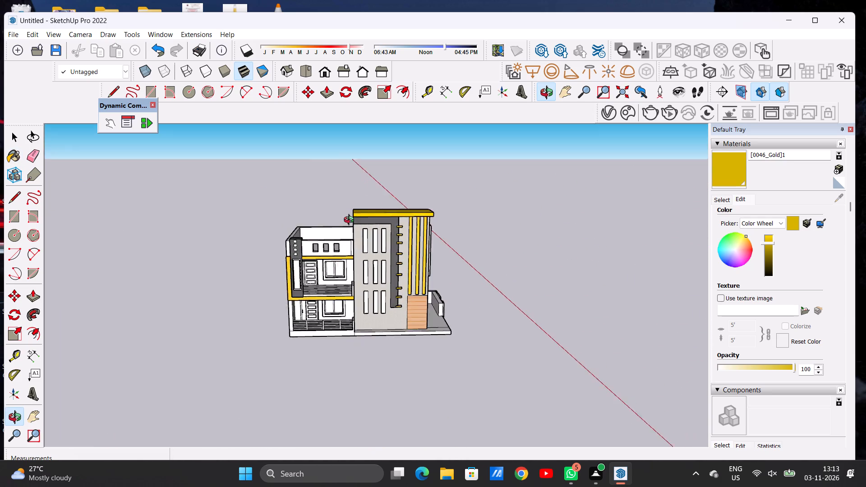
pyautogui.moveTo(351, 221); pyautogui.dragTo(338, 210)
pyautogui.scroll(6, 399, 226)
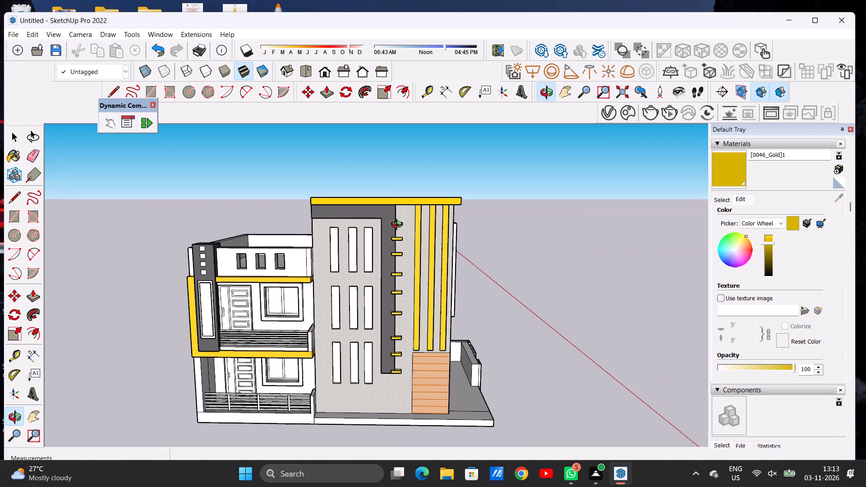
pyautogui.press('space')
pyautogui.write('O')
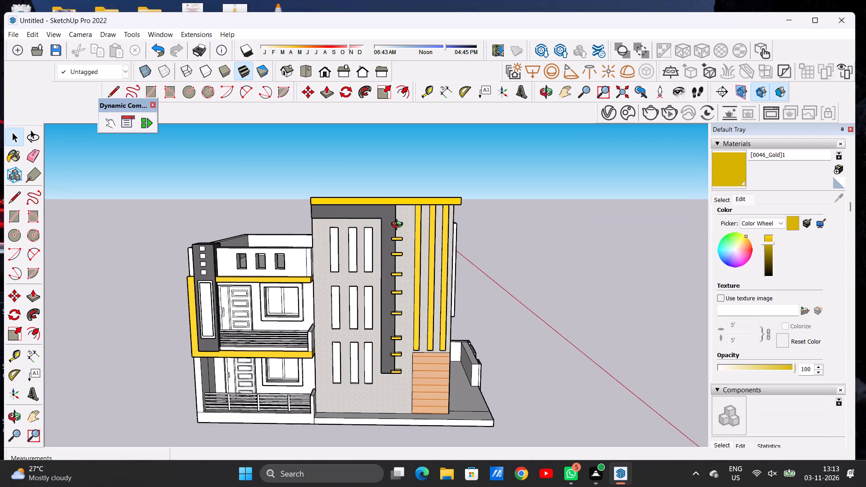
pyautogui.scroll(-4, 424, 241)
pyautogui.moveTo(484, 253); pyautogui.dragTo(287, 256)
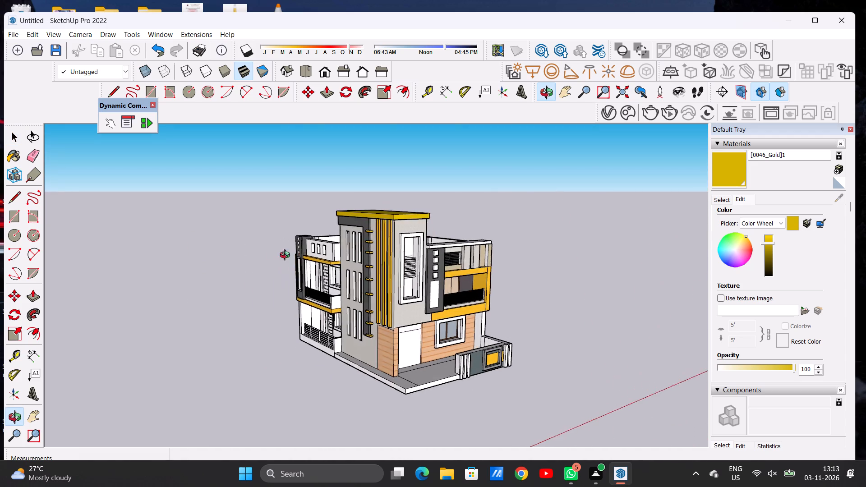
pyautogui.moveTo(287, 256); pyautogui.dragTo(276, 257)
pyautogui.moveTo(432, 289); pyautogui.dragTo(357, 266)
pyautogui.scroll(-2, 339, 281)
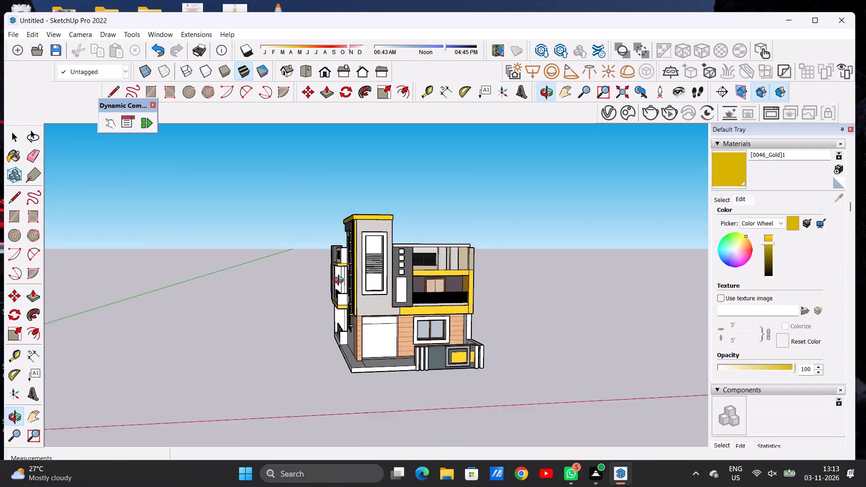
# Examine the ground-floor front, the compound wall and the base slab from low and frontal angles.
pyautogui.scroll(-2, 341, 281)
pyautogui.scroll(5, 379, 314)
pyautogui.scroll(-1, 379, 322)
pyautogui.scroll(10, 379, 322)
pyautogui.moveTo(385, 319); pyautogui.dragTo(325, 243)
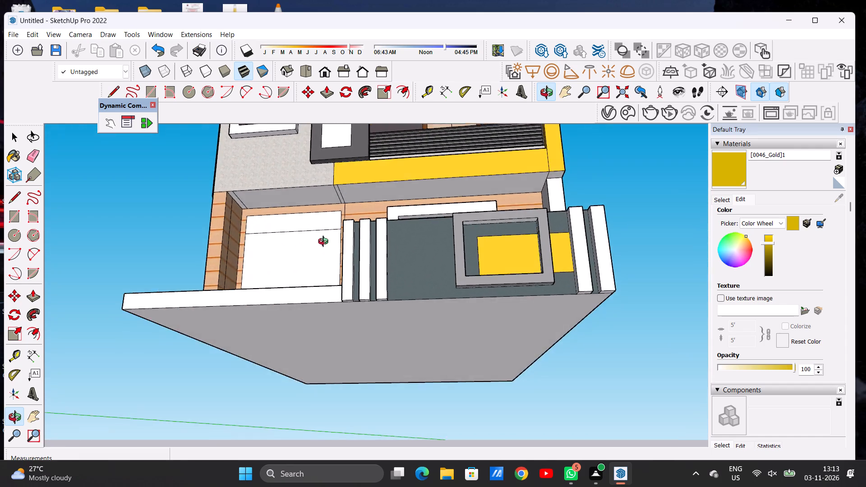
pyautogui.moveTo(325, 243); pyautogui.dragTo(337, 332)
pyautogui.scroll(-6, 400, 346)
pyautogui.moveTo(447, 345); pyautogui.dragTo(458, 347)
pyautogui.scroll(-5, 477, 345)
pyautogui.moveTo(447, 345); pyautogui.dragTo(446, 313)
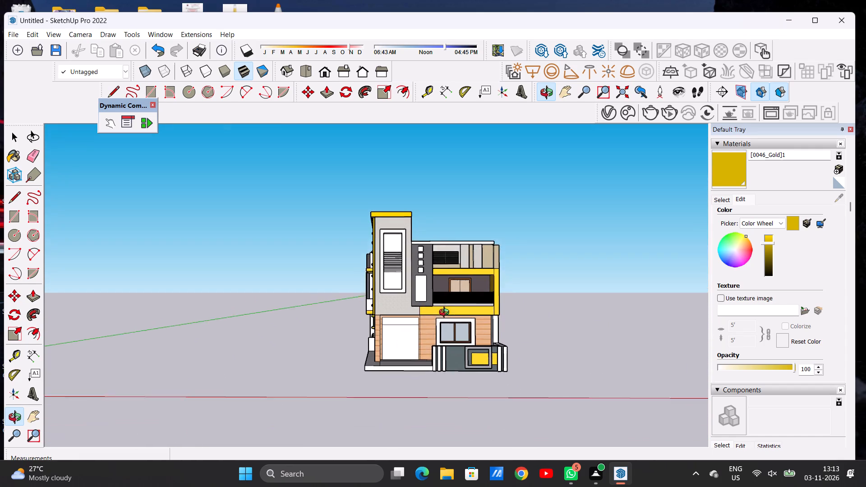
pyautogui.moveTo(446, 313); pyautogui.dragTo(436, 321)
# Examine the first-floor balcony with its railing and door, and the wall around the white ground-floor opening.
pyautogui.scroll(1, 446, 293)
pyautogui.scroll(-1, 446, 293)
pyautogui.scroll(14, 446, 293)
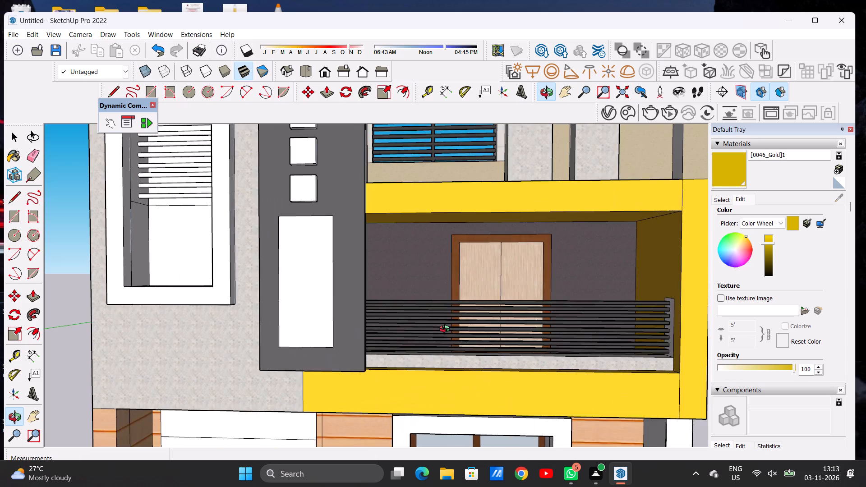
pyautogui.scroll(2, 447, 330)
pyautogui.scroll(-1, 447, 330)
pyautogui.scroll(10, 447, 330)
pyautogui.moveTo(468, 322); pyautogui.dragTo(165, 331)
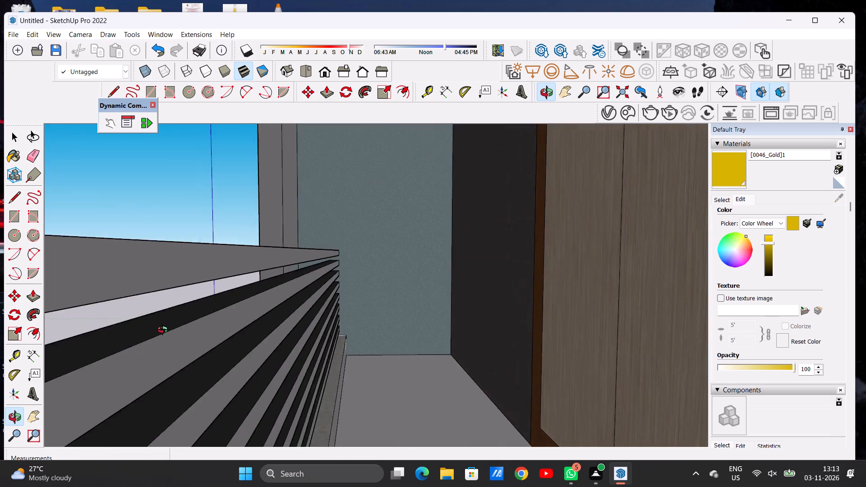
pyautogui.moveTo(165, 331); pyautogui.dragTo(466, 316)
pyautogui.scroll(-2, 469, 324)
pyautogui.scroll(1, 470, 326)
pyautogui.scroll(-19, 470, 327)
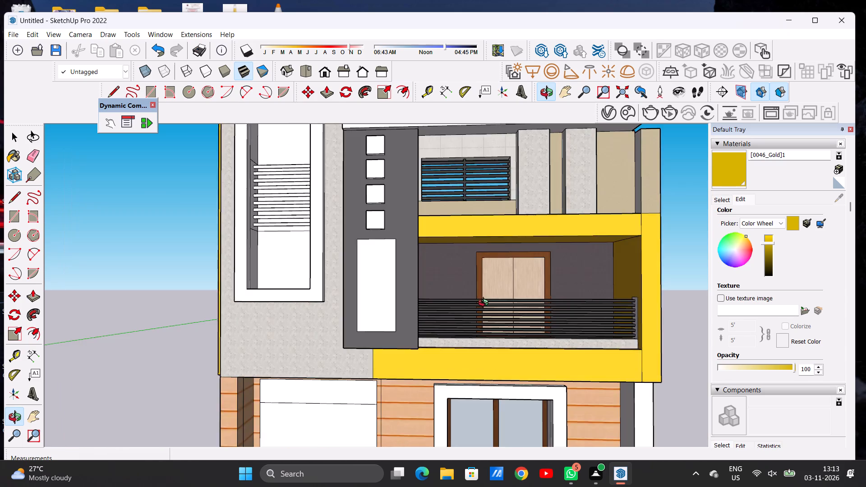
pyautogui.scroll(-5, 485, 304)
pyautogui.scroll(9, 401, 327)
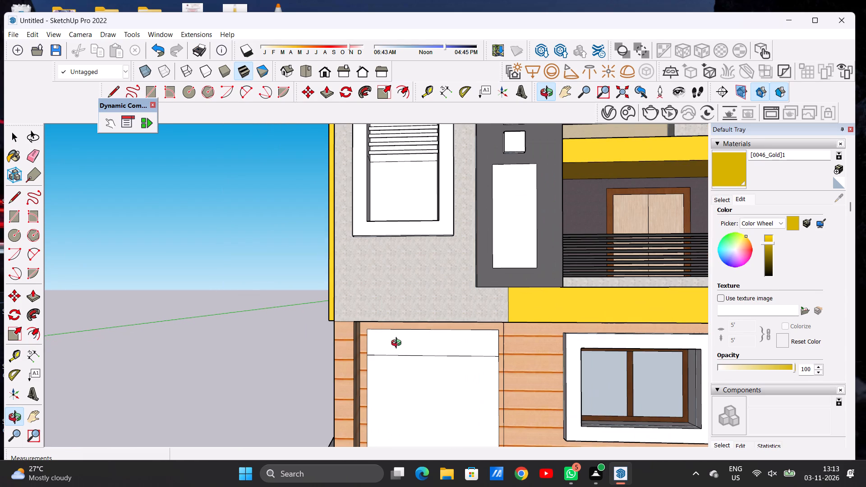
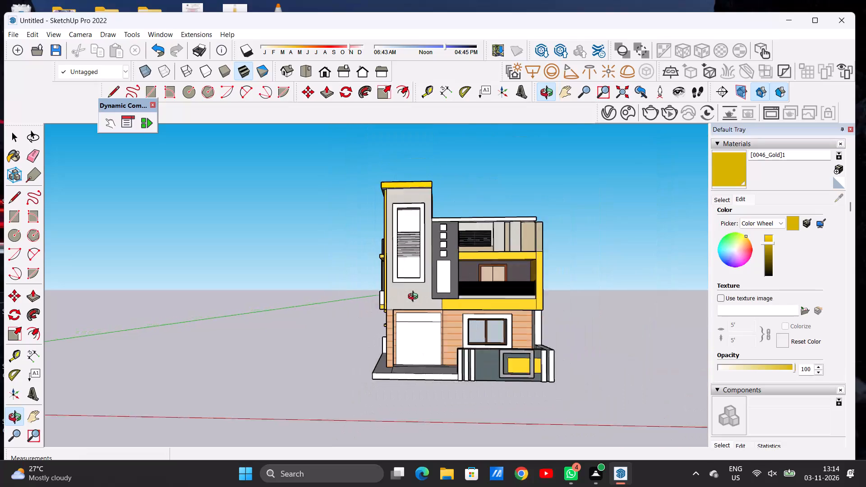
# Examine the front facade, the side balconies and the tower's side wall from around the house.
pyautogui.moveTo(389, 290); pyautogui.dragTo(492, 308)
pyautogui.moveTo(423, 298); pyautogui.dragTo(555, 304)
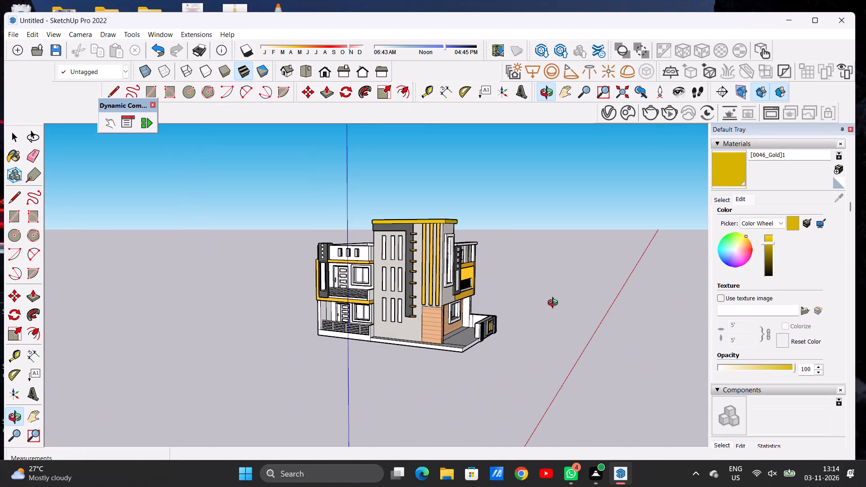
pyautogui.moveTo(555, 304); pyautogui.dragTo(549, 306)
pyautogui.scroll(4, 360, 297)
pyautogui.scroll(-1, 346, 280)
pyautogui.scroll(12, 345, 280)
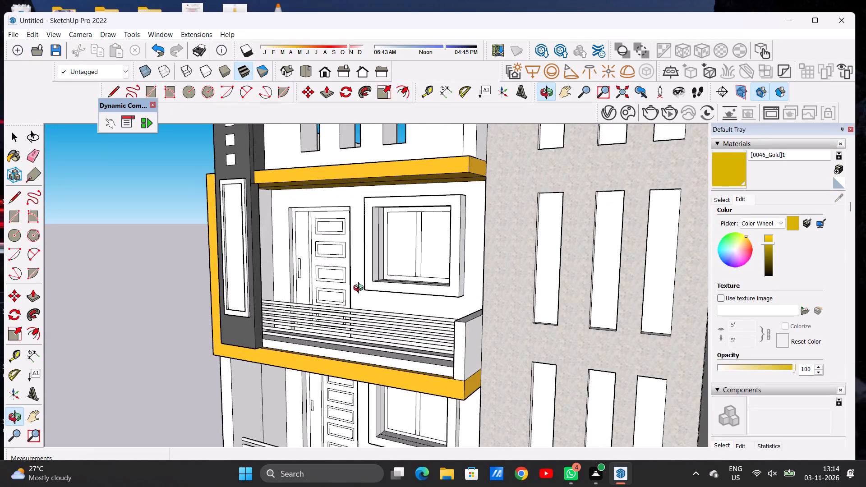
pyautogui.scroll(-14, 384, 289)
pyautogui.moveTo(461, 280); pyautogui.dragTo(290, 285)
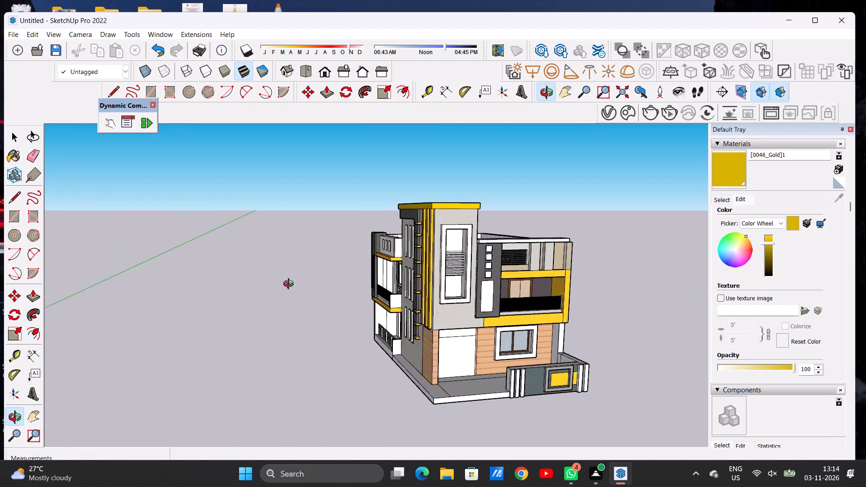
pyautogui.moveTo(290, 285); pyautogui.dragTo(219, 274)
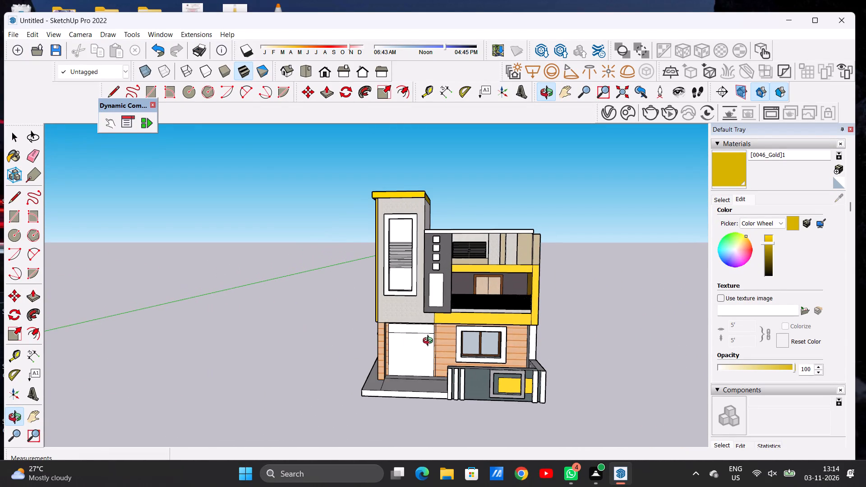
pyautogui.scroll(-5, 443, 338)
pyautogui.scroll(9, 443, 364)
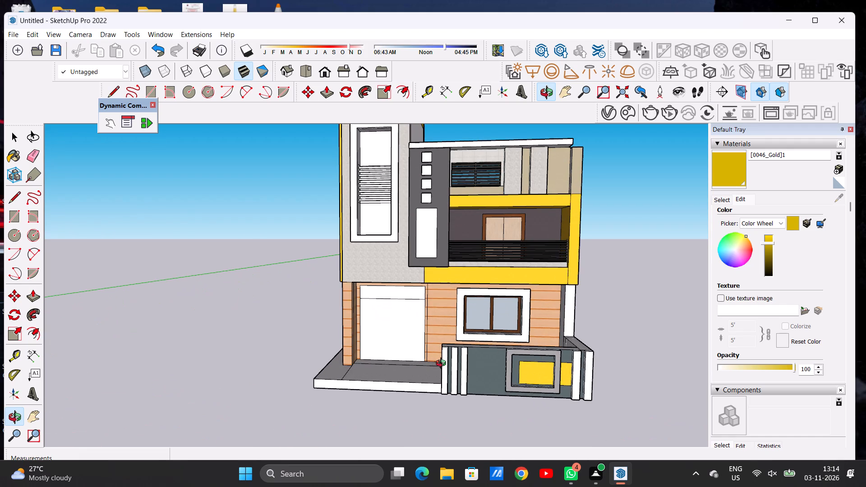
pyautogui.scroll(-3, 436, 377)
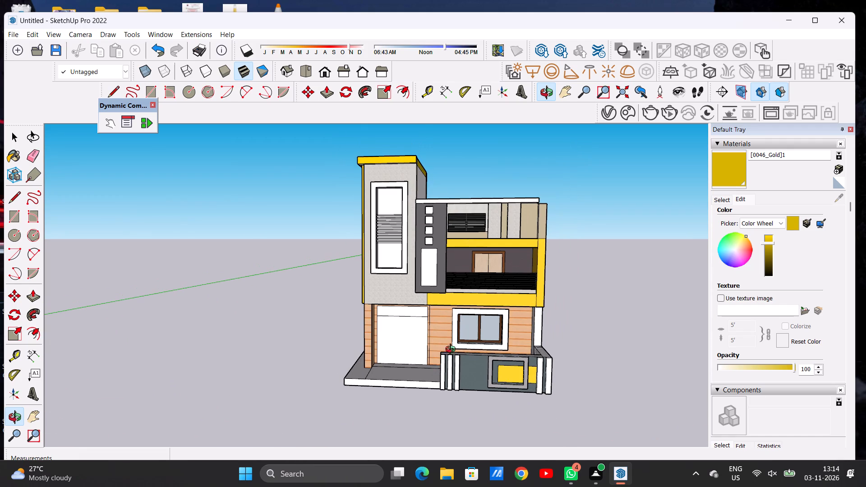
pyautogui.moveTo(397, 308); pyautogui.dragTo(491, 332)
pyautogui.moveTo(388, 332); pyautogui.dragTo(499, 333)
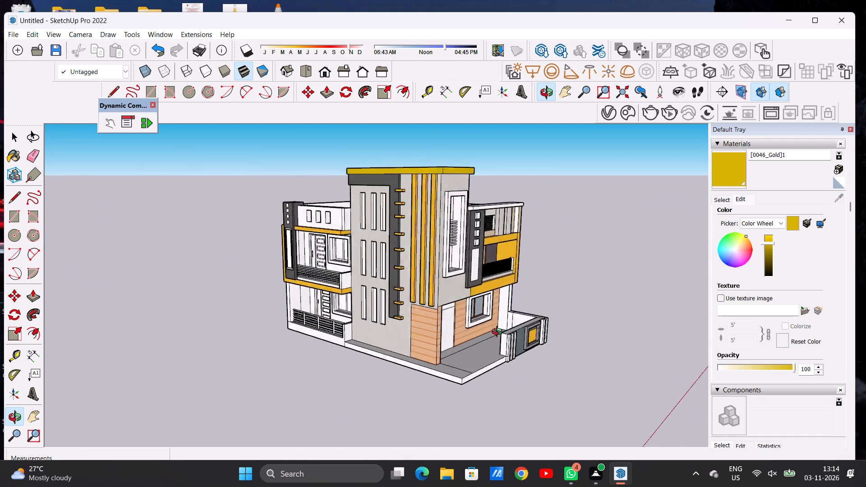
pyautogui.moveTo(499, 333); pyautogui.dragTo(565, 333)
pyautogui.scroll(-8, 489, 350)
pyautogui.scroll(12, 439, 300)
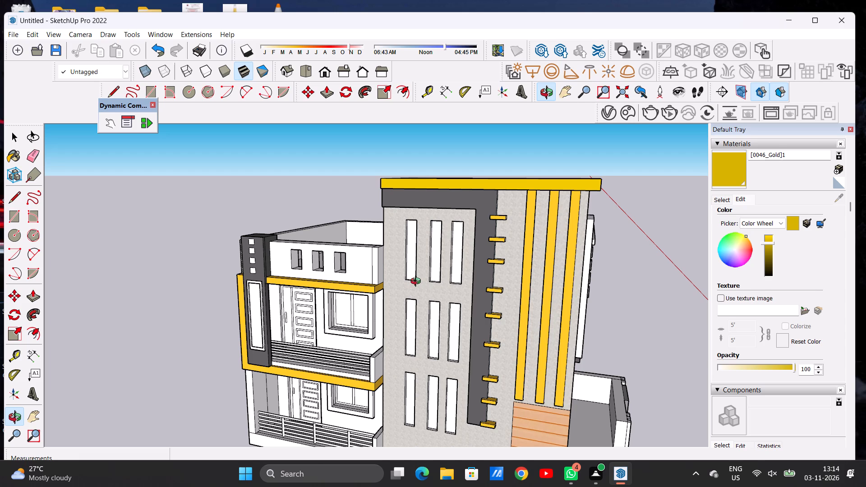
# Paint the lowest row of three narrow windows on the tower's side wall with Translucent Glass Gray.
pyautogui.scroll(-4, 433, 244)
pyautogui.scroll(2, 446, 362)
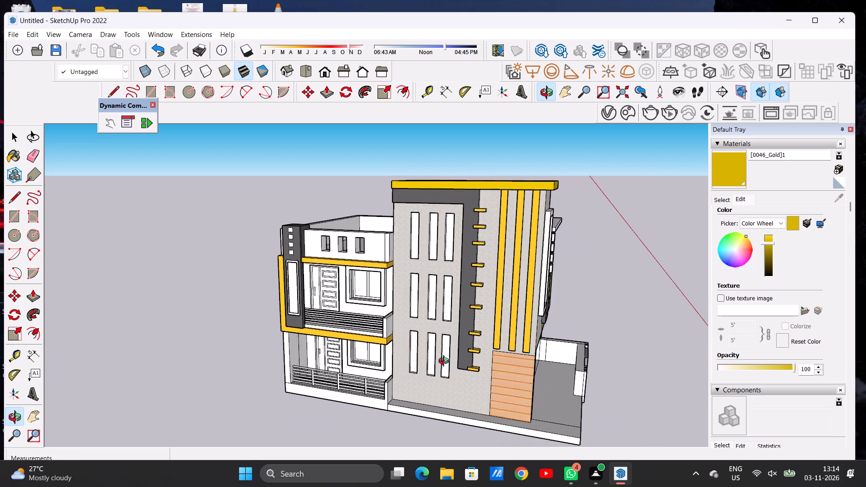
pyautogui.scroll(3, 446, 362)
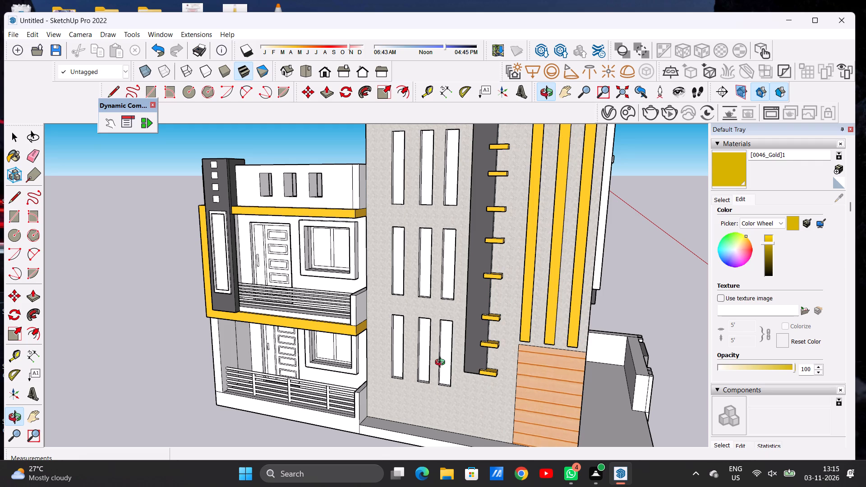
pyautogui.click(718, 200)
pyautogui.click(765, 211)
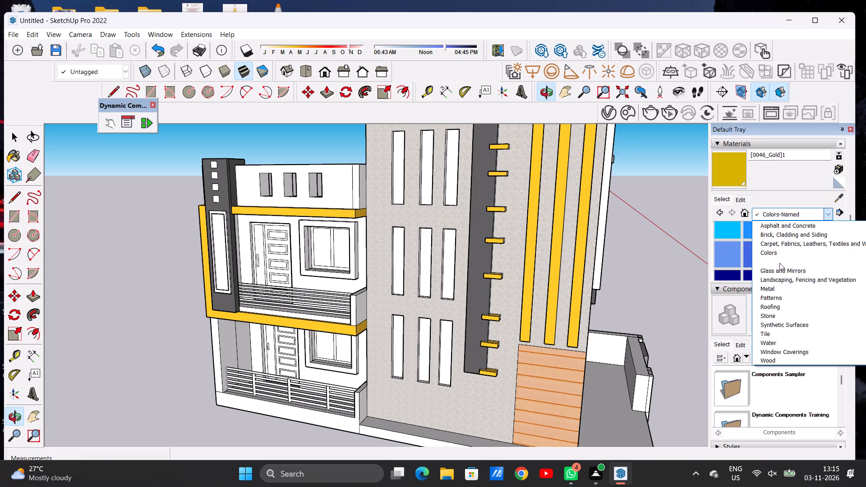
pyautogui.click(784, 266)
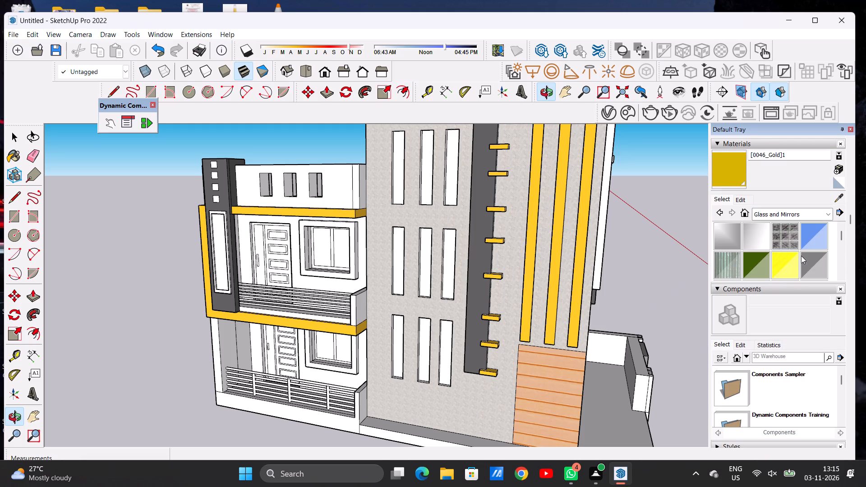
pyautogui.click(810, 263)
pyautogui.scroll(2, 389, 346)
pyautogui.scroll(-1, 392, 343)
pyautogui.scroll(4, 392, 343)
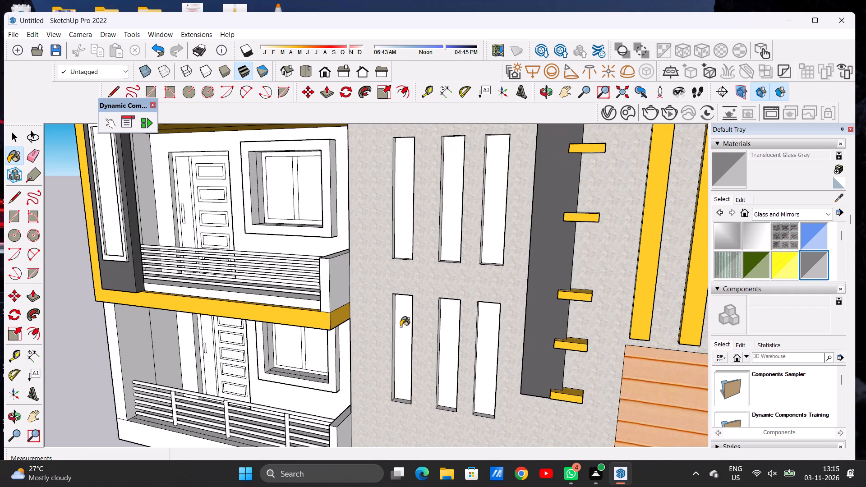
pyautogui.click(401, 326)
pyautogui.click(447, 324)
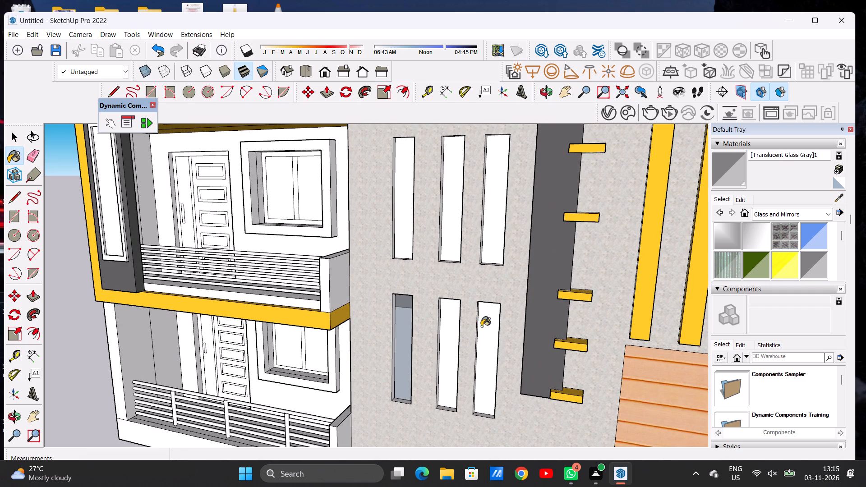
pyautogui.click(483, 327)
# Paint the middle row of three narrow windows on the tower's side wall with the same gray glass.
pyautogui.scroll(-12, 433, 336)
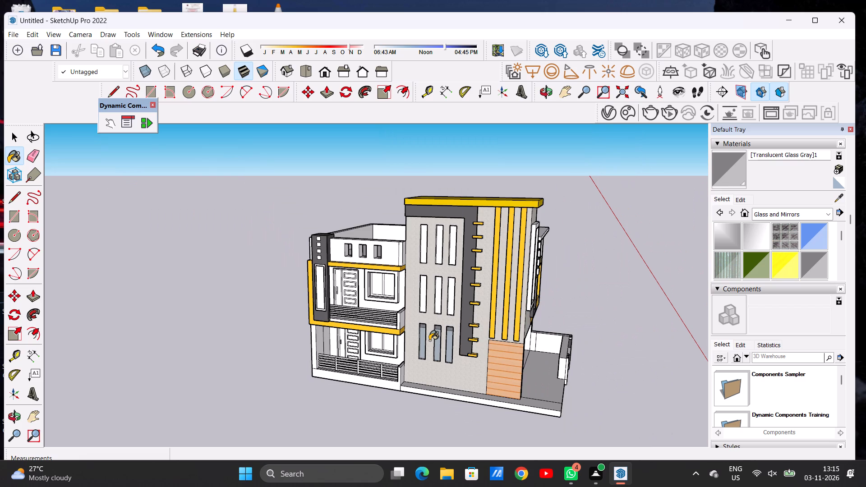
pyautogui.scroll(-5, 416, 343)
pyautogui.scroll(13, 439, 293)
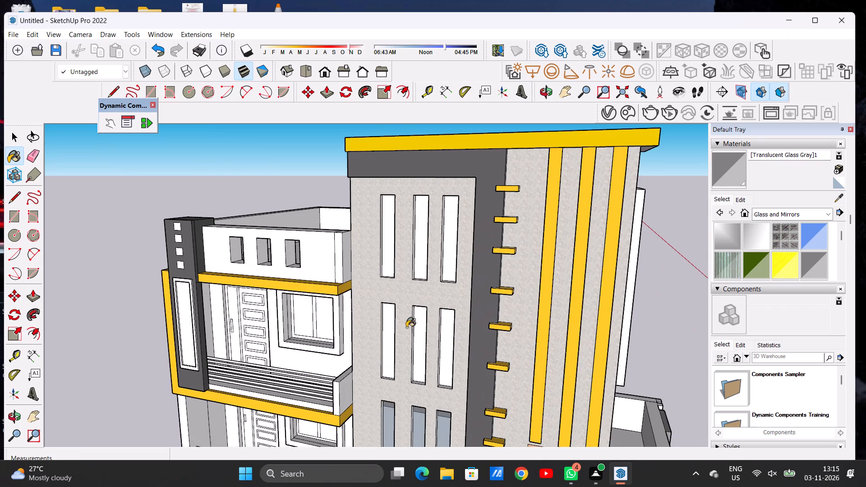
pyautogui.click(383, 324)
pyautogui.click(417, 319)
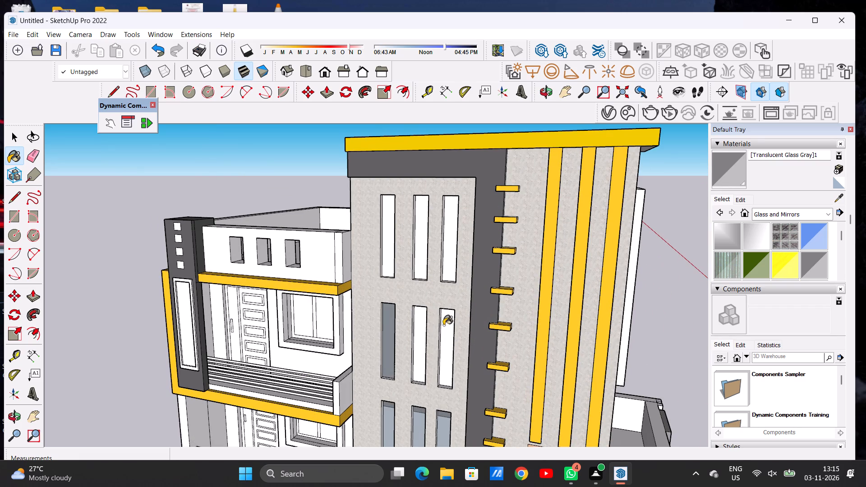
pyautogui.click(447, 326)
# Paint the top row of three narrow windows on the tower's side wall with the same gray glass.
pyautogui.scroll(-6, 414, 360)
pyautogui.scroll(6, 402, 276)
pyautogui.scroll(-1, 400, 284)
pyautogui.scroll(5, 400, 284)
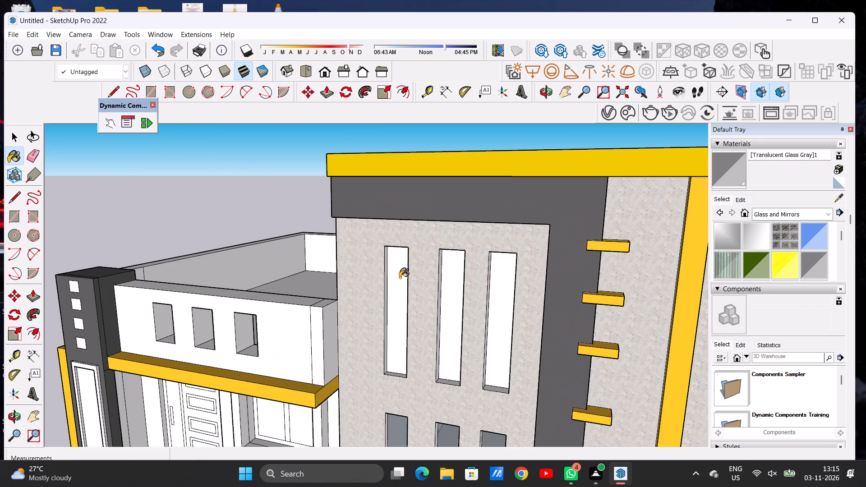
pyautogui.click(395, 277)
pyautogui.click(451, 272)
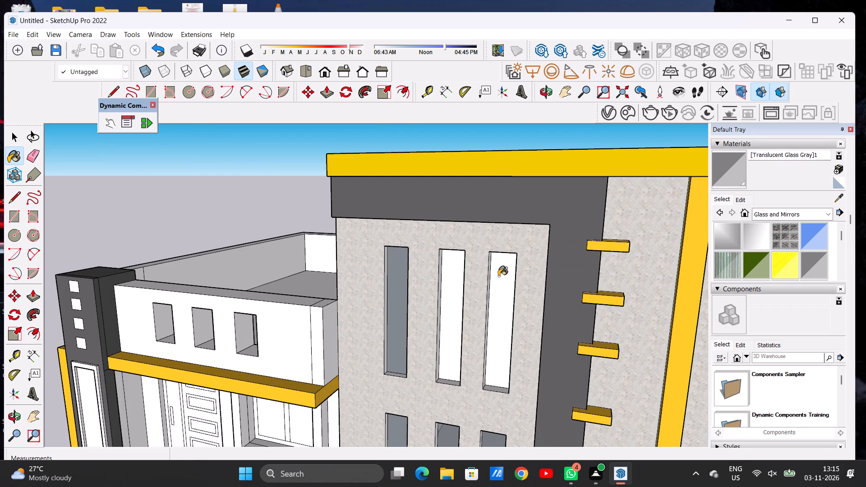
pyautogui.click(498, 276)
# Examine the glazed tower windows together with the balconies beside them and the front facade from around the house.
pyautogui.scroll(-4, 417, 298)
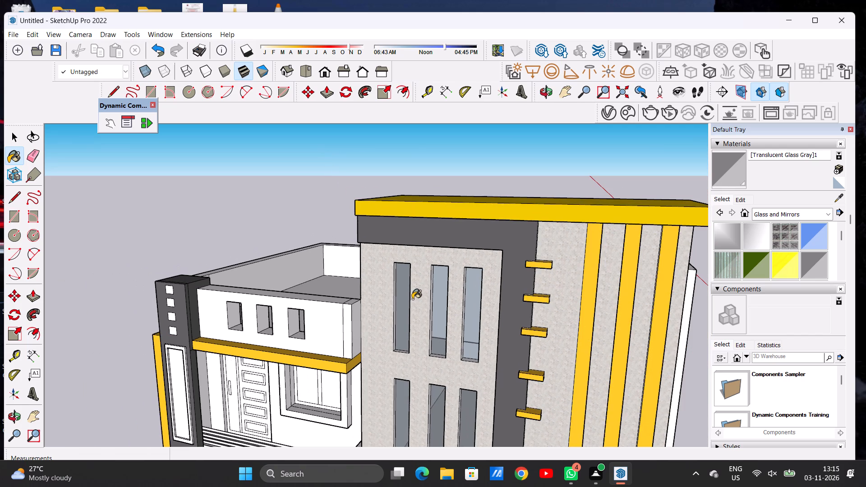
pyautogui.press('o')
pyautogui.scroll(-6, 438, 297)
pyautogui.moveTo(441, 313); pyautogui.dragTo(344, 307)
pyautogui.moveTo(346, 309); pyautogui.dragTo(410, 301)
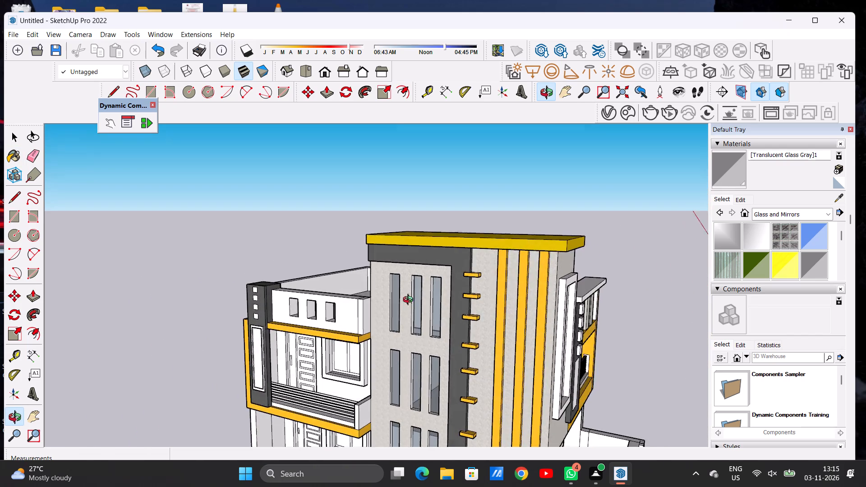
pyautogui.moveTo(410, 301); pyautogui.dragTo(413, 299)
pyautogui.scroll(-6, 415, 303)
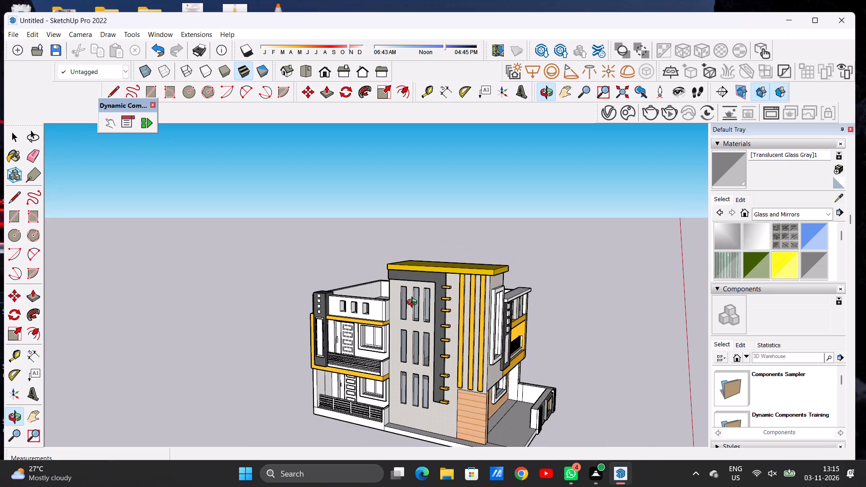
pyautogui.moveTo(393, 299); pyautogui.dragTo(523, 289)
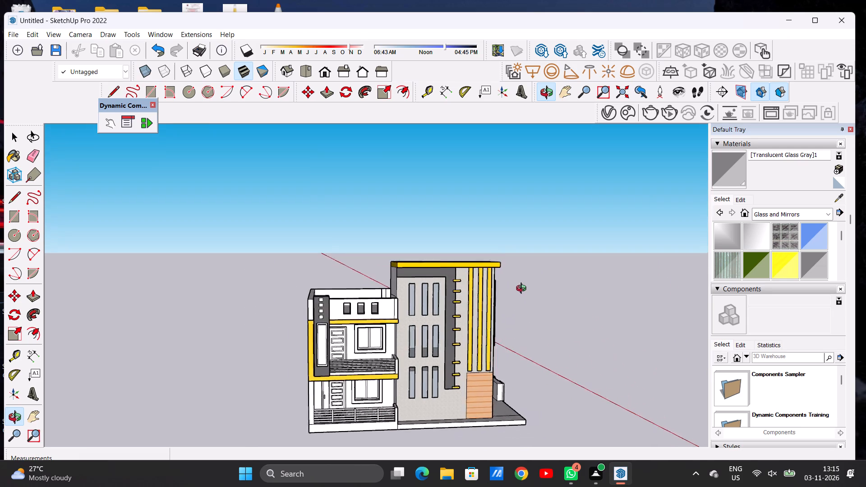
pyautogui.moveTo(523, 289); pyautogui.dragTo(484, 289)
pyautogui.scroll(-7, 511, 281)
pyautogui.scroll(5, 435, 349)
pyautogui.scroll(7, 408, 317)
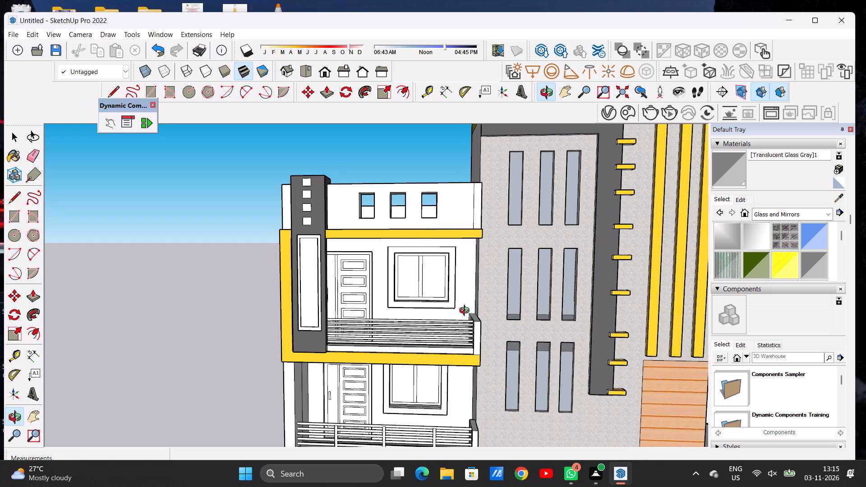
pyautogui.moveTo(484, 307); pyautogui.dragTo(321, 314)
pyautogui.scroll(1, 385, 305)
pyautogui.scroll(-14, 385, 305)
pyautogui.moveTo(415, 305); pyautogui.dragTo(382, 299)
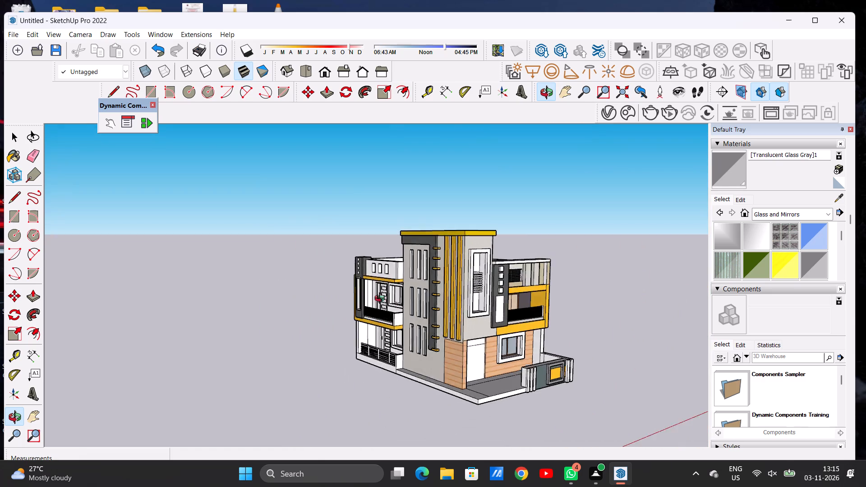
pyautogui.moveTo(382, 299); pyautogui.dragTo(494, 298)
pyautogui.moveTo(353, 323); pyautogui.dragTo(410, 322)
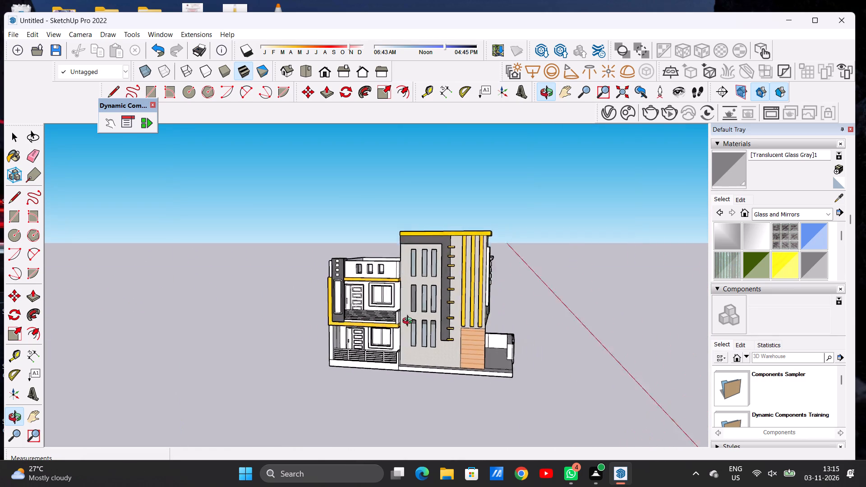
pyautogui.moveTo(410, 322); pyautogui.dragTo(409, 320)
# Paint both panes of the first-floor balcony window beside the tower with Translucent Glass Safety.
pyautogui.scroll(12, 365, 294)
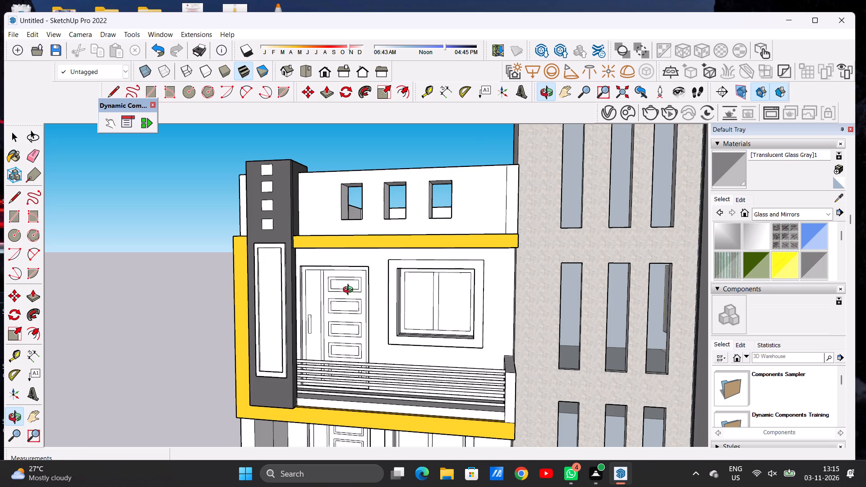
pyautogui.scroll(6, 425, 284)
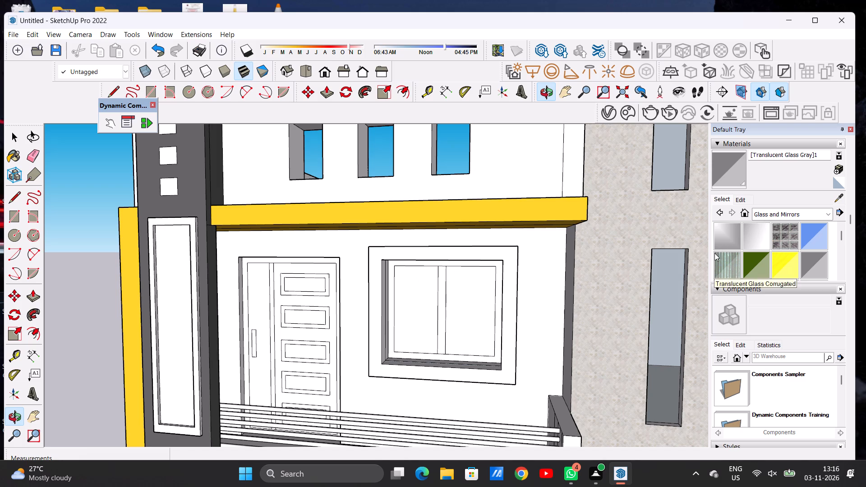
pyautogui.scroll(-2, 714, 253)
pyautogui.click(720, 242)
pyautogui.scroll(5, 458, 289)
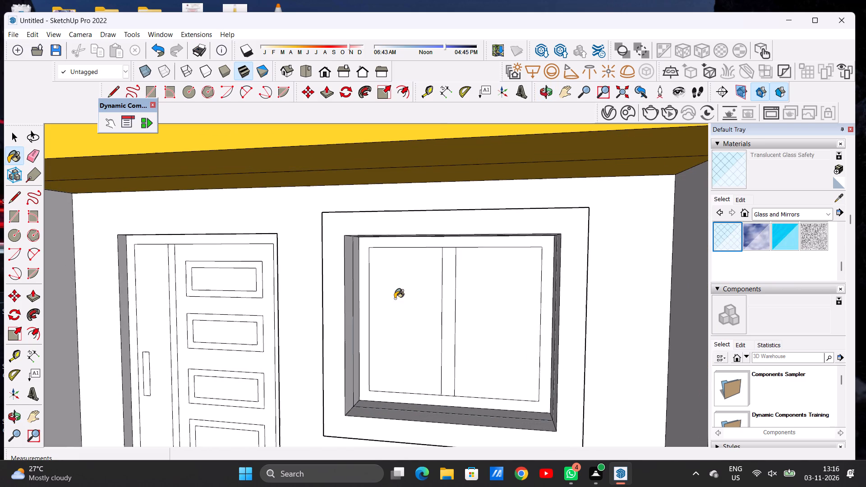
pyautogui.click(395, 299)
pyautogui.click(512, 299)
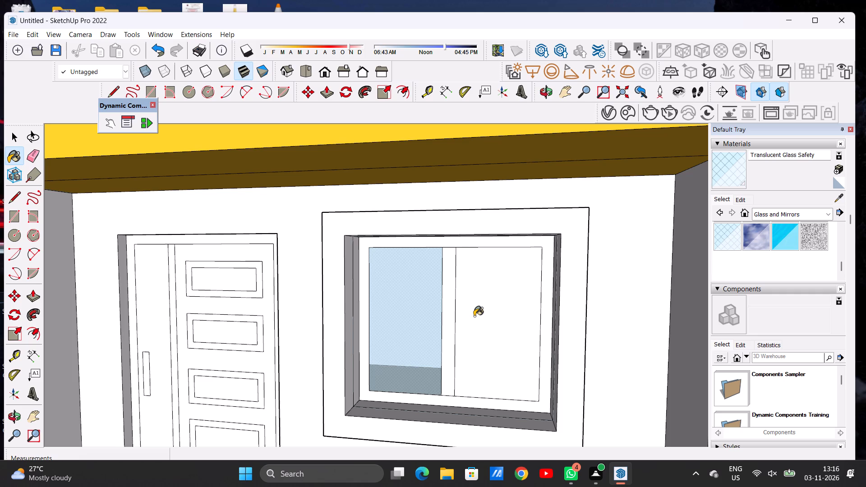
# Check the newly glazed first-floor balcony window against the whole side facade and up close.
pyautogui.scroll(-16, 472, 309)
pyautogui.scroll(-3, 423, 308)
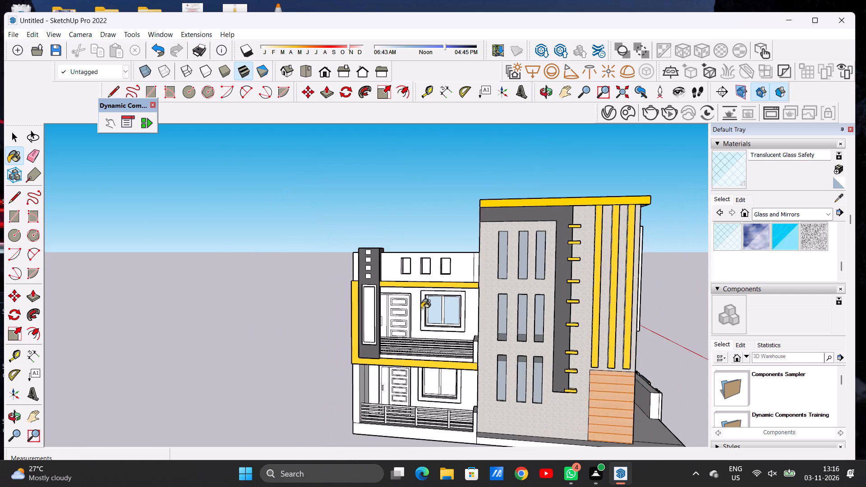
pyautogui.scroll(1, 449, 301)
pyautogui.scroll(-1, 449, 301)
pyautogui.scroll(7, 449, 301)
pyautogui.scroll(-1, 430, 306)
pyautogui.scroll(4, 430, 306)
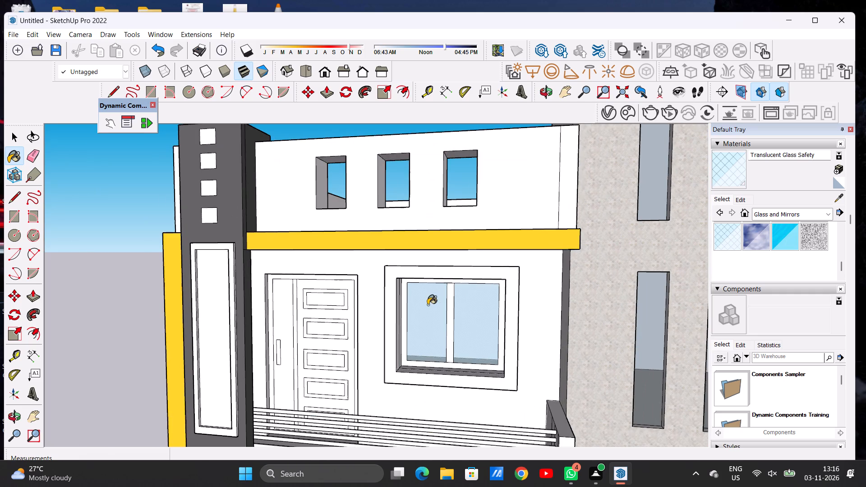
pyautogui.scroll(4, 433, 296)
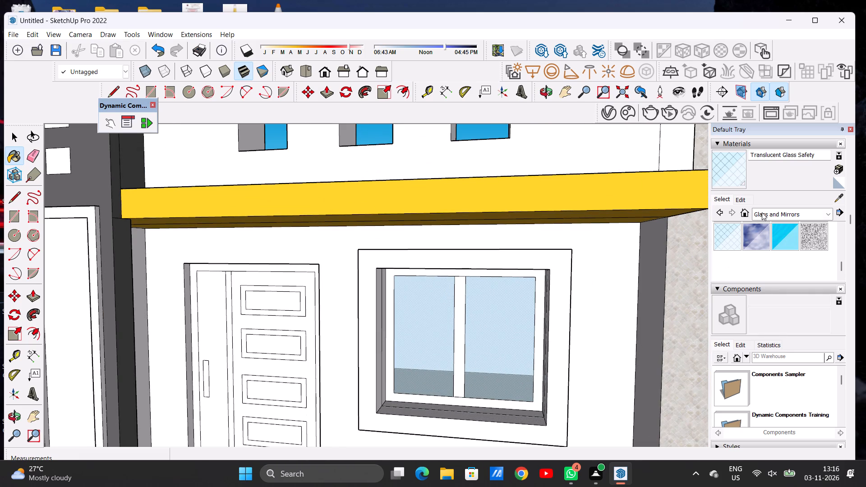
# Paint the frame and centre mullion of the first-floor balcony window with Wood Cherry Original from the Wood materials.
pyautogui.click(762, 212)
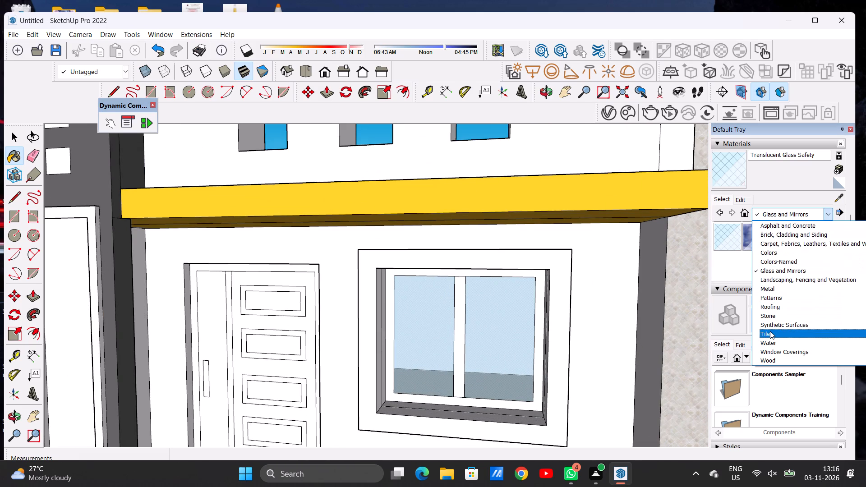
pyautogui.click(774, 356)
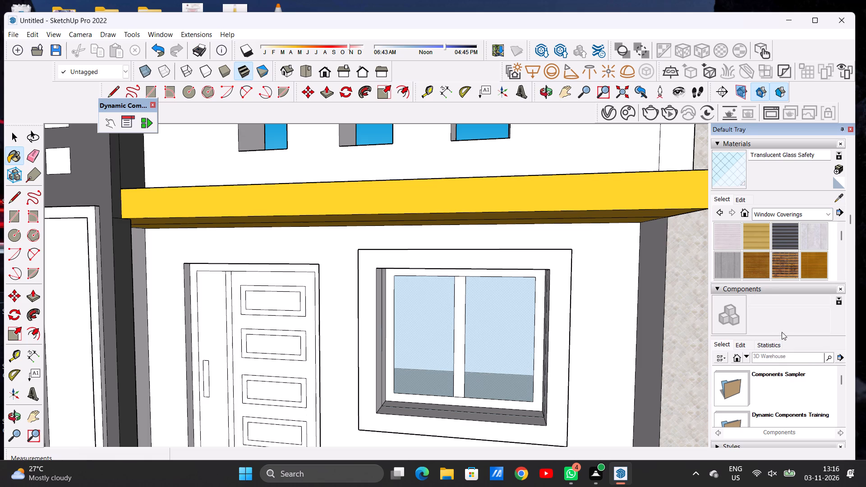
pyautogui.click(760, 215)
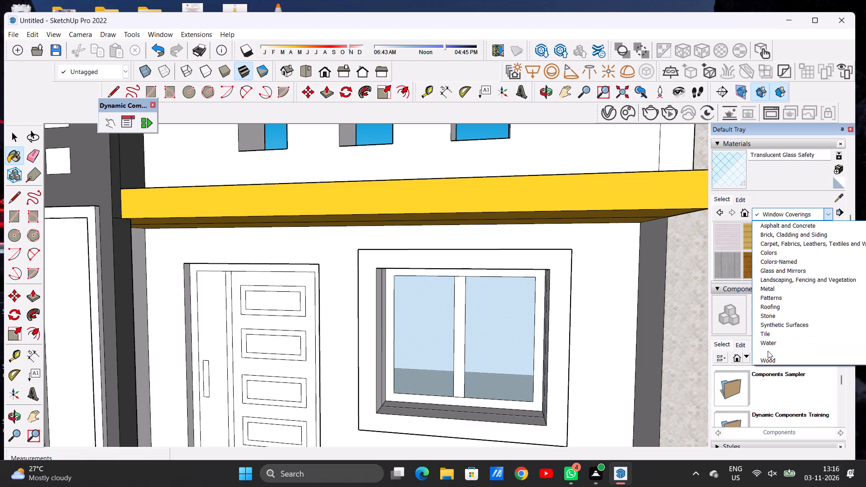
pyautogui.click(765, 358)
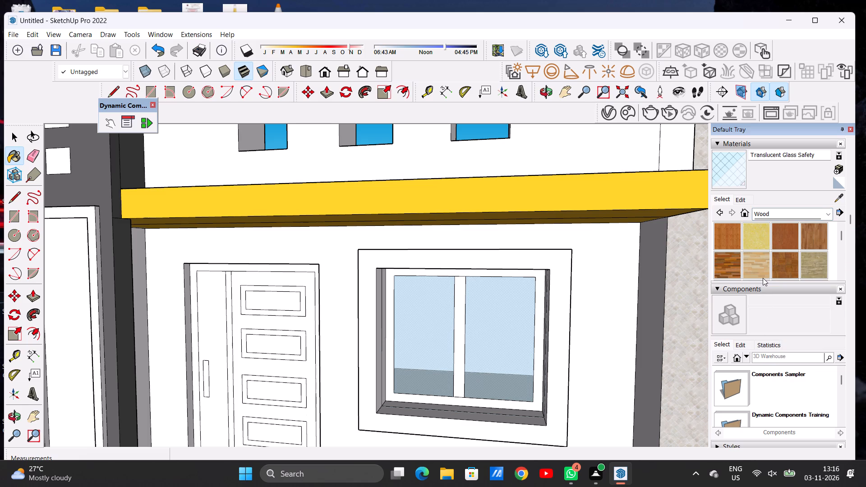
pyautogui.click(780, 262)
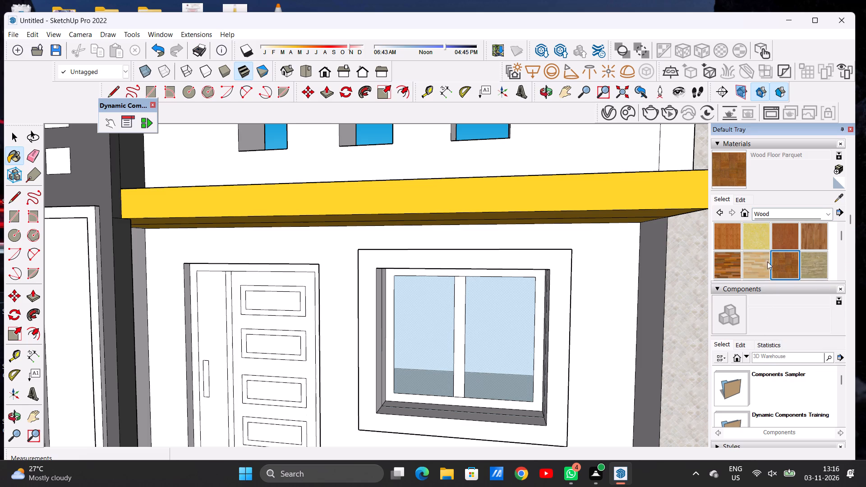
pyautogui.click(790, 232)
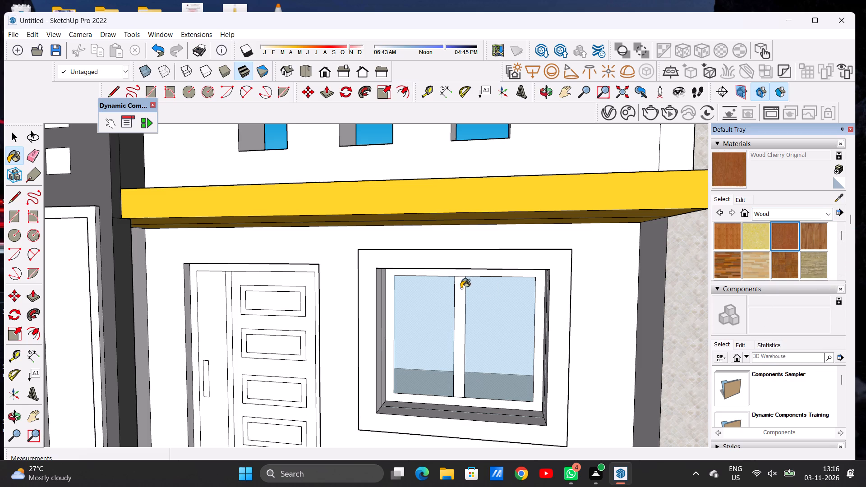
pyautogui.scroll(3, 455, 286)
pyautogui.scroll(-1, 455, 286)
pyautogui.scroll(1, 455, 286)
pyautogui.scroll(-1, 455, 286)
pyautogui.scroll(7, 455, 286)
pyautogui.click(464, 268)
pyautogui.click(456, 285)
pyautogui.scroll(-5, 467, 294)
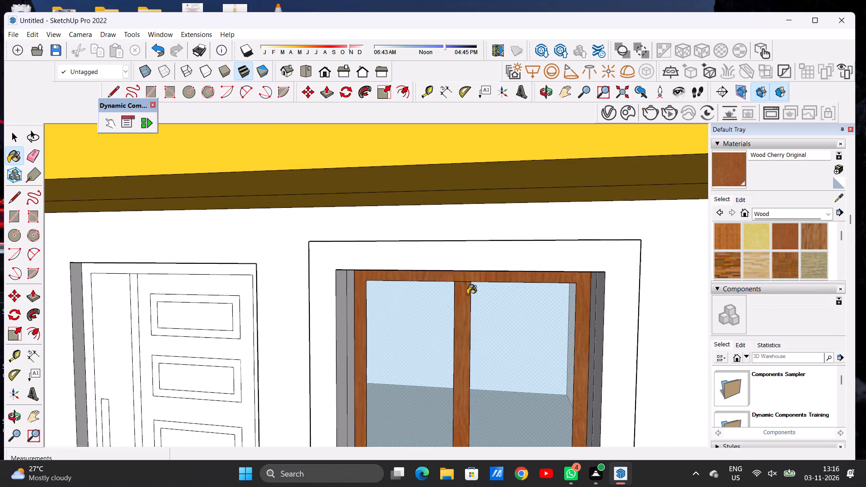
pyautogui.scroll(-6, 467, 294)
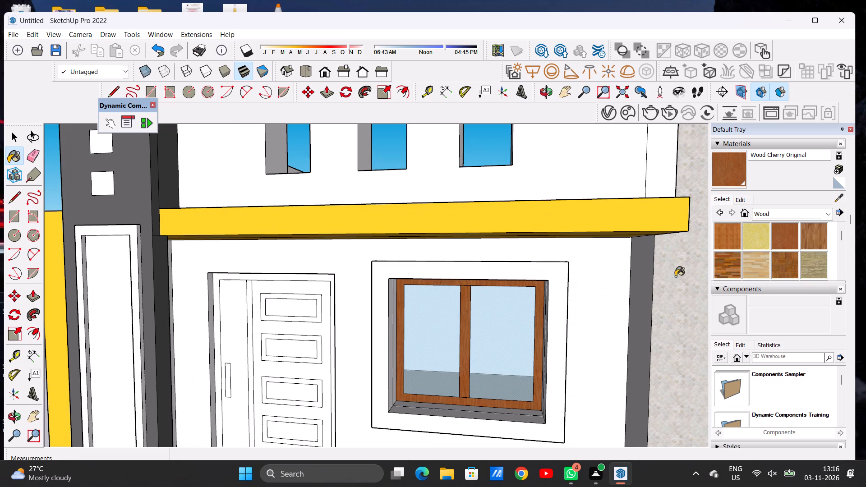
# Darken the colour of the Wood Cherry Original material slightly.
pyautogui.click(745, 200)
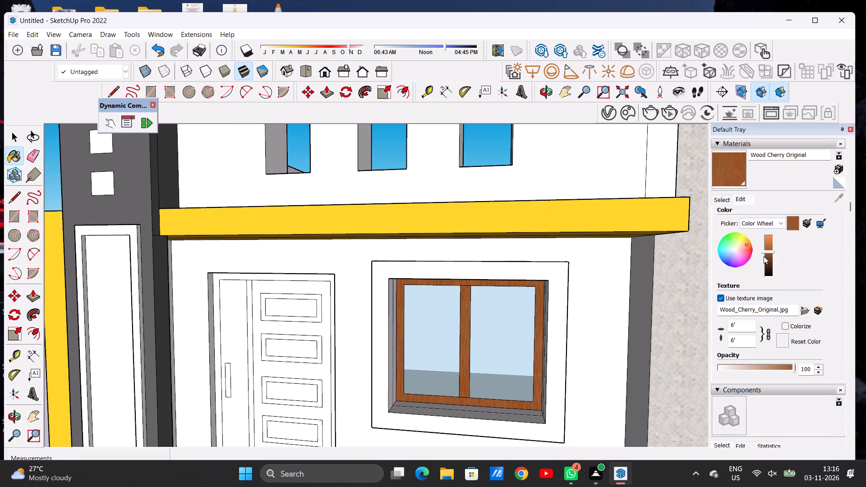
pyautogui.click(769, 255)
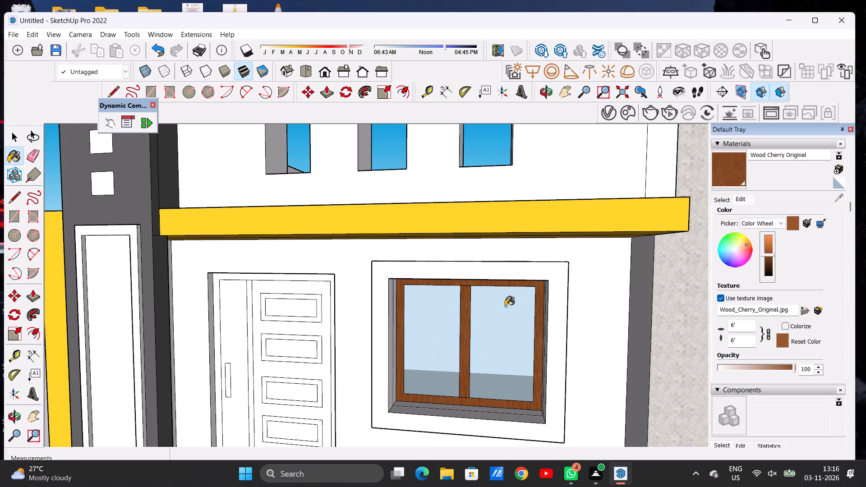
# Examine the wood-framed window and the unpainted door beside it on the first-floor balcony from several distances and angles.
pyautogui.scroll(-5, 486, 312)
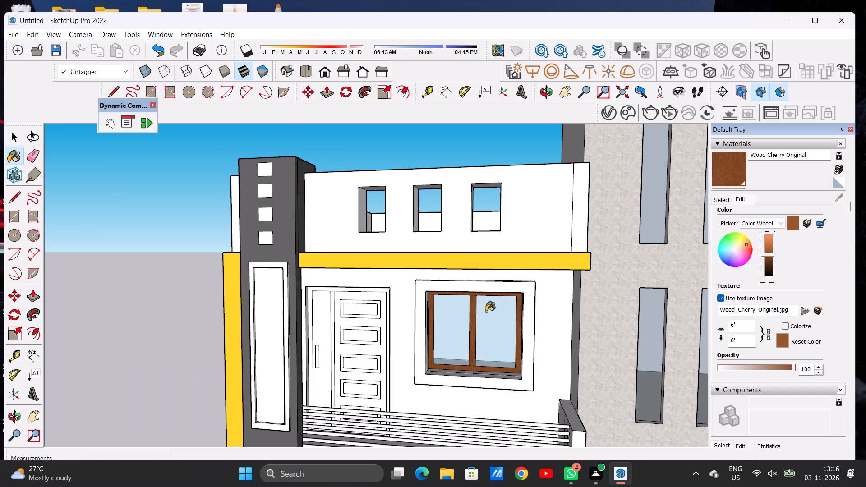
pyautogui.press('space')
pyautogui.scroll(-4, 492, 296)
pyautogui.scroll(4, 478, 337)
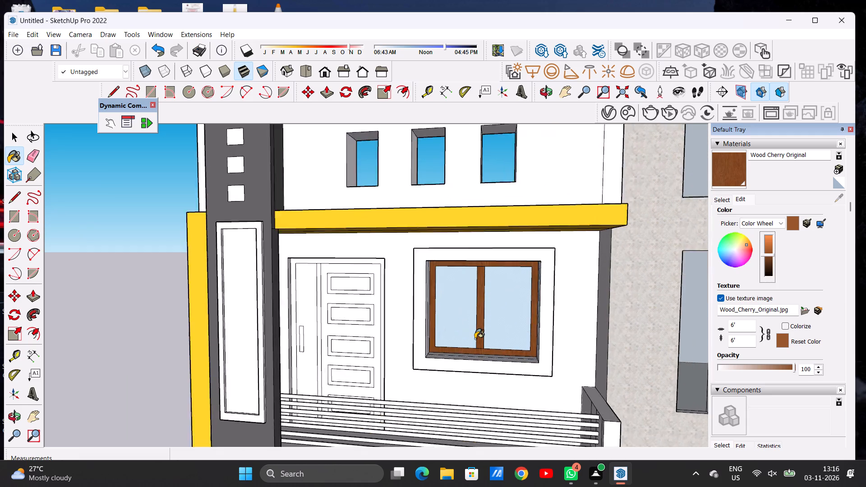
pyautogui.scroll(2, 475, 339)
pyautogui.press('space')
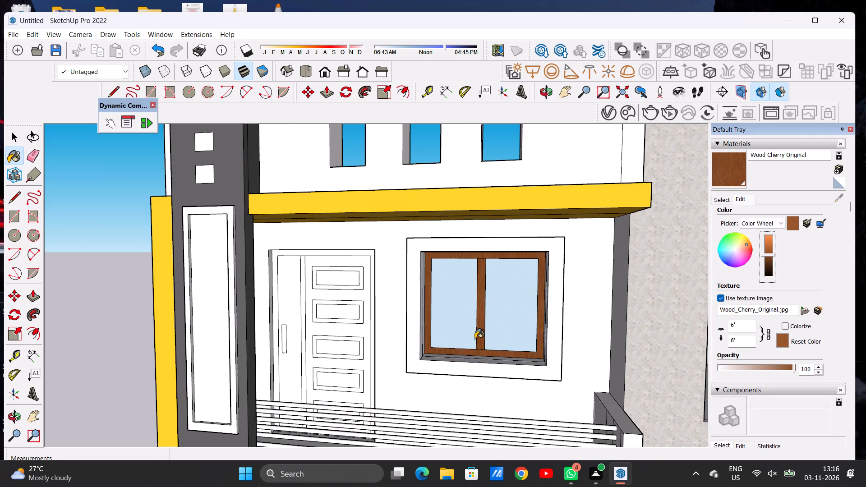
pyautogui.scroll(-7, 472, 321)
pyautogui.click(285, 327)
pyautogui.press('space')
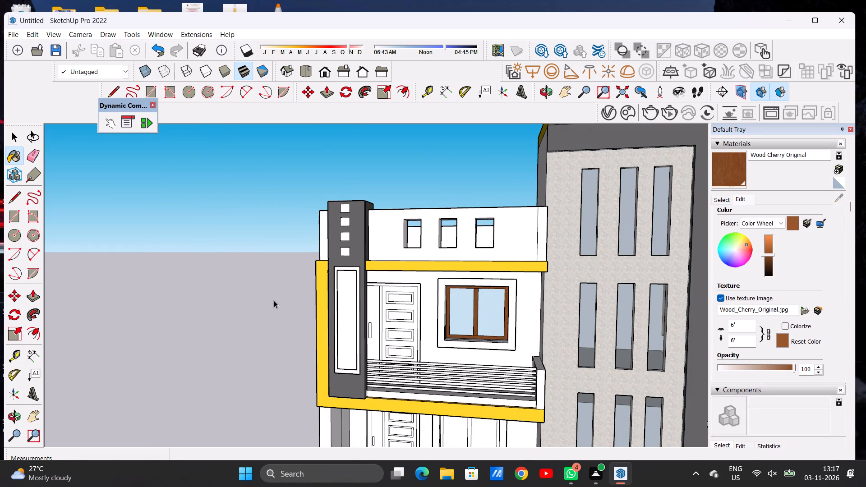
pyautogui.scroll(-3, 274, 297)
pyautogui.scroll(10, 353, 293)
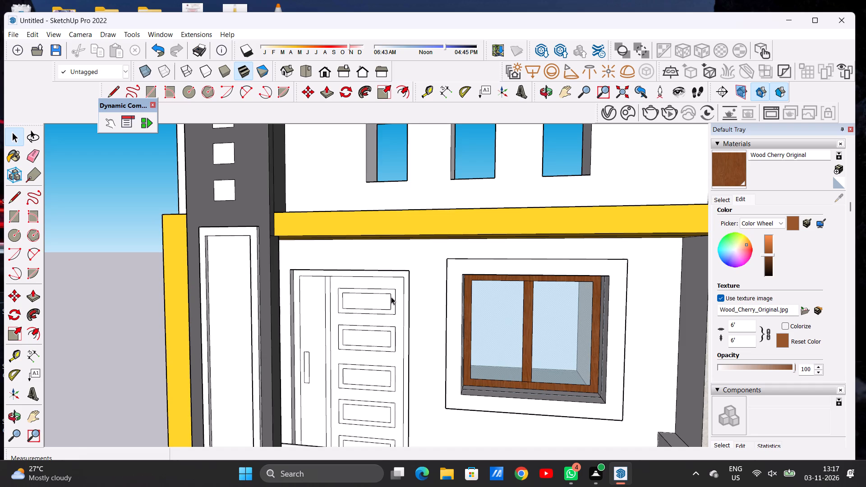
pyautogui.scroll(-8, 376, 298)
pyautogui.press('o')
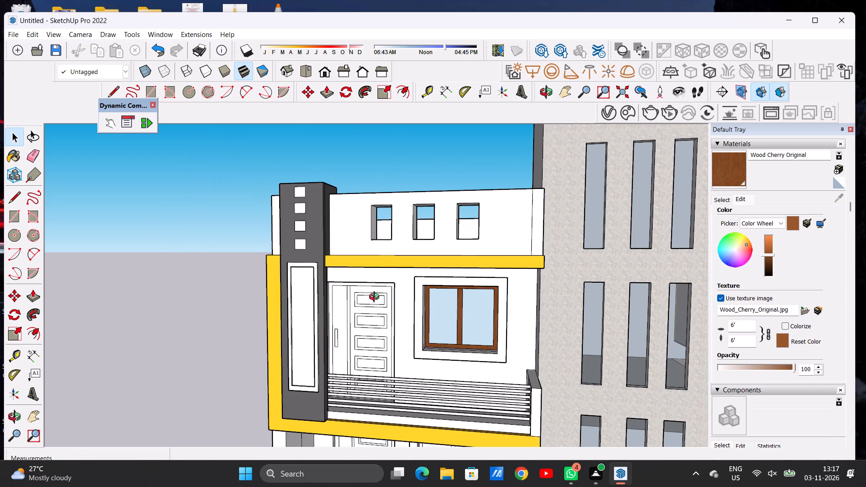
pyautogui.scroll(-3, 388, 285)
pyautogui.moveTo(398, 311); pyautogui.dragTo(371, 354)
pyautogui.scroll(6, 382, 327)
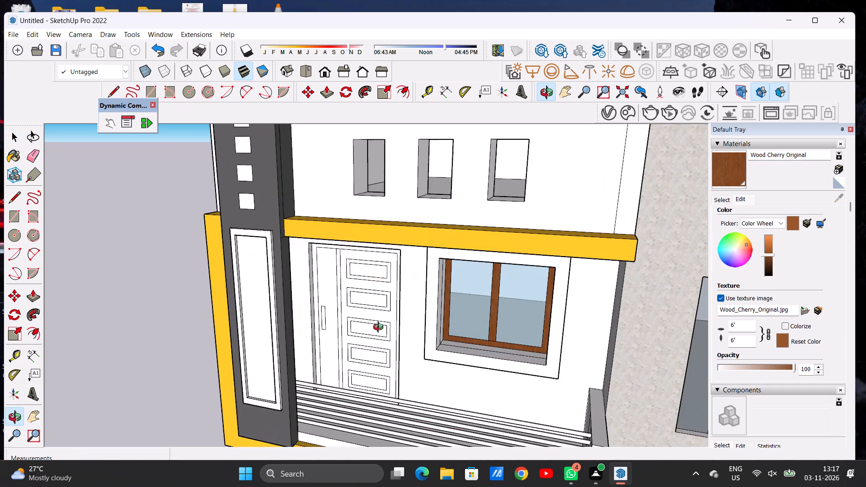
pyautogui.scroll(1, 380, 328)
pyautogui.moveTo(380, 328); pyautogui.dragTo(378, 320)
pyautogui.scroll(1, 378, 319)
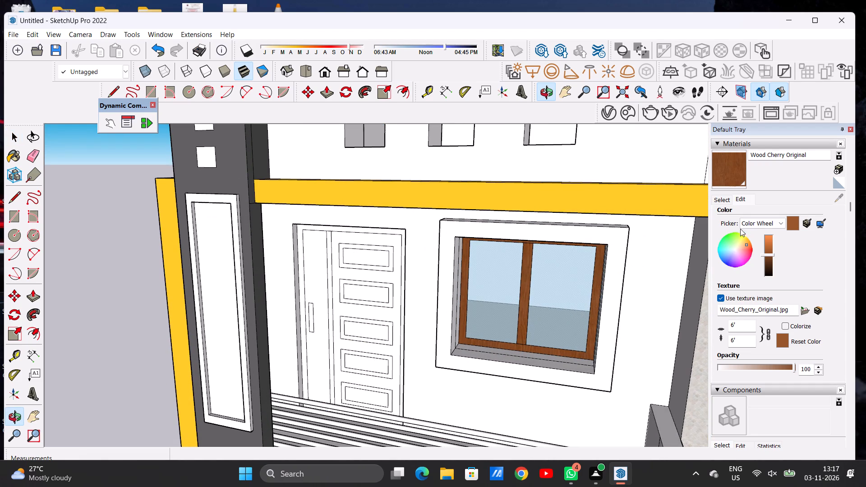
# Paint the first-floor balcony door's narrow side leaf, main panelled leaf and surrounding frame with Wood Cherry Original.
pyautogui.click(725, 164)
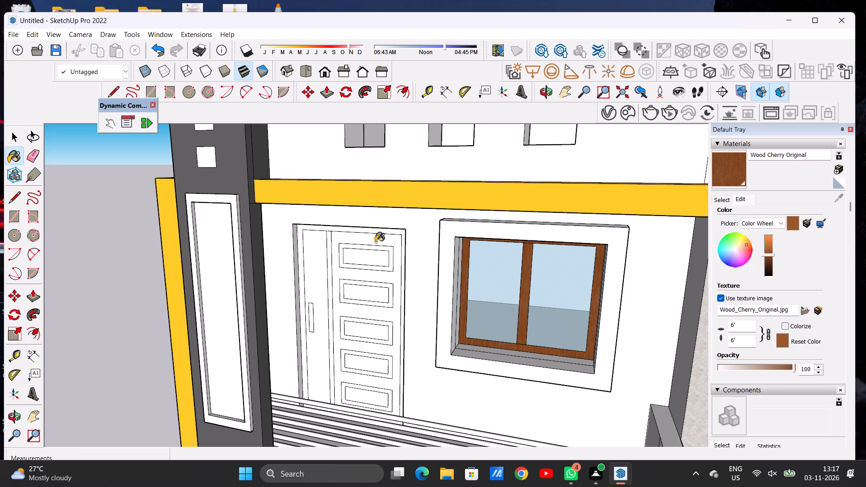
pyautogui.scroll(7, 375, 242)
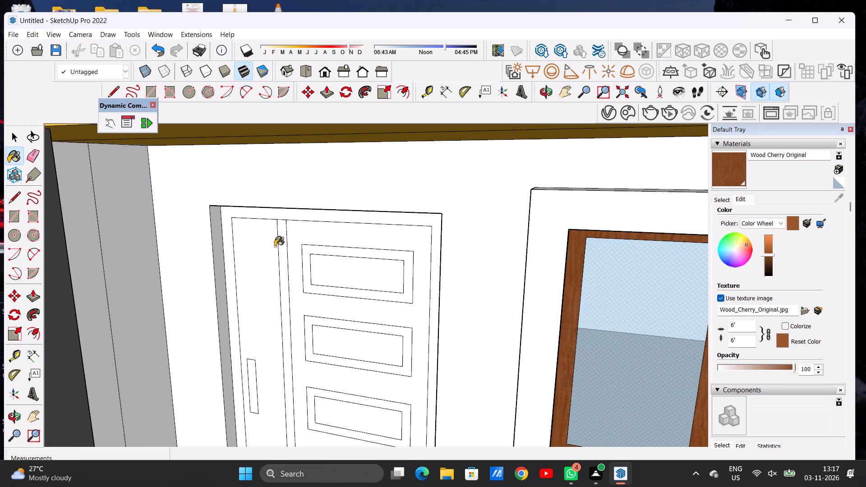
pyautogui.click(267, 248)
pyautogui.click(290, 238)
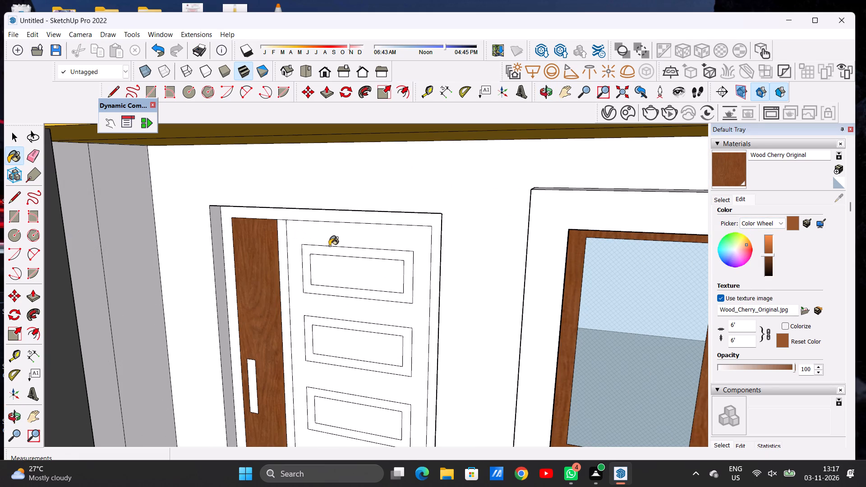
pyautogui.scroll(-7, 372, 238)
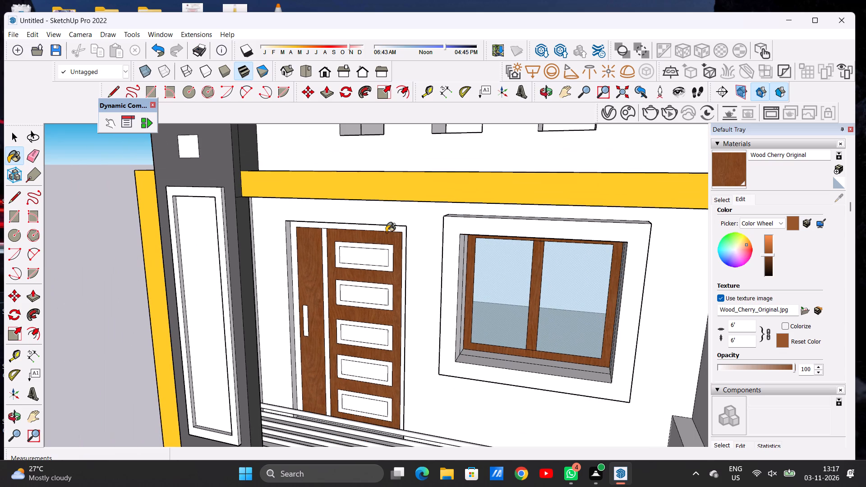
pyautogui.scroll(14, 396, 241)
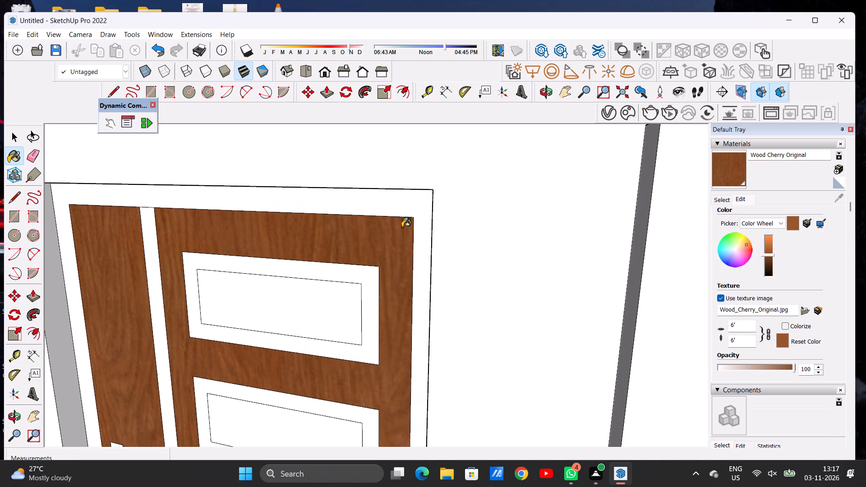
pyautogui.click(408, 214)
pyautogui.scroll(-13, 410, 218)
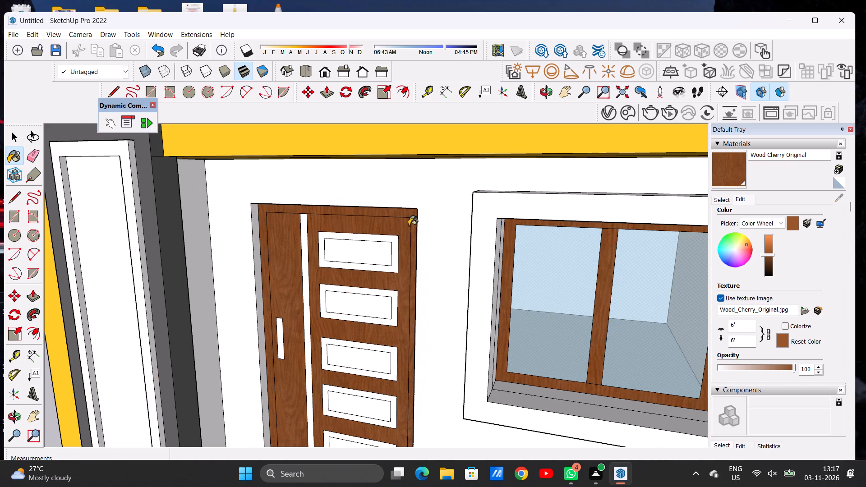
# Paint the ground-floor balcony door's frame, main panelled leaf and narrow side leaf with the same Wood Cherry Original.
pyautogui.scroll(-10, 400, 231)
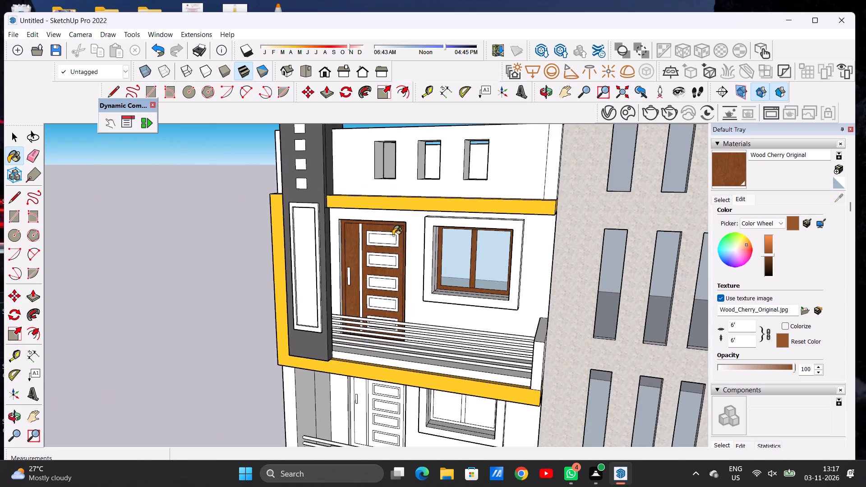
pyautogui.scroll(-7, 388, 234)
pyautogui.scroll(20, 381, 322)
pyautogui.scroll(4, 381, 322)
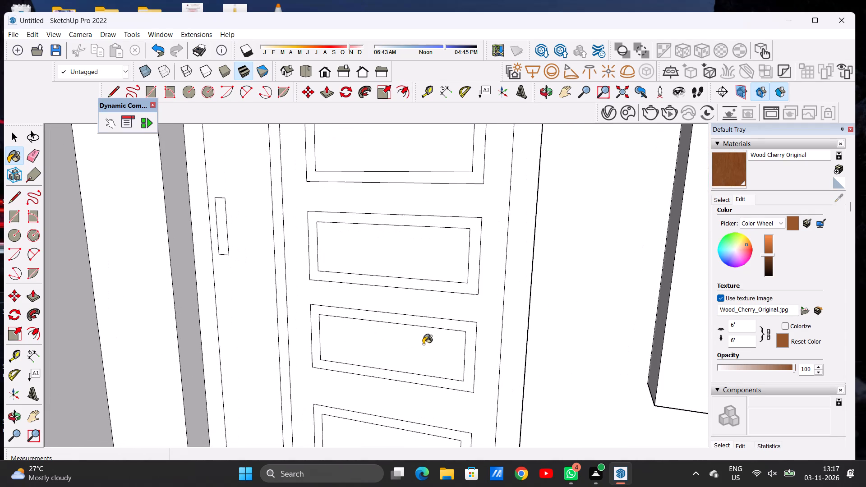
pyautogui.click(513, 292)
pyautogui.click(492, 293)
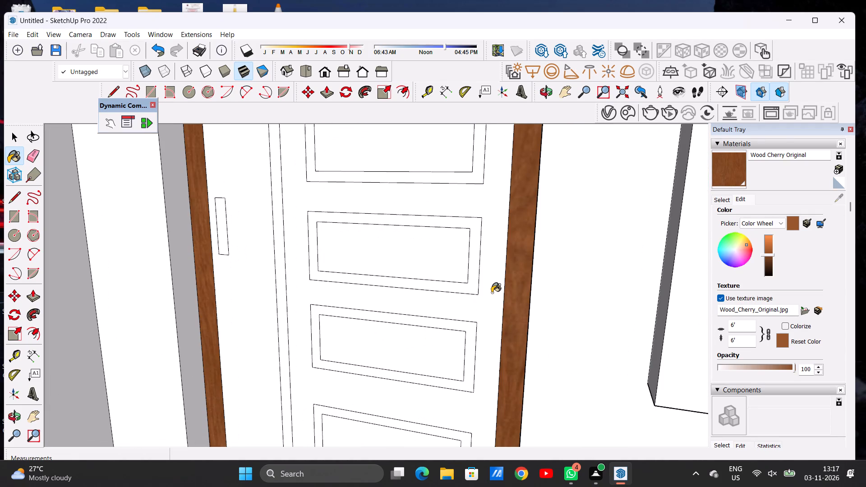
pyautogui.click(254, 304)
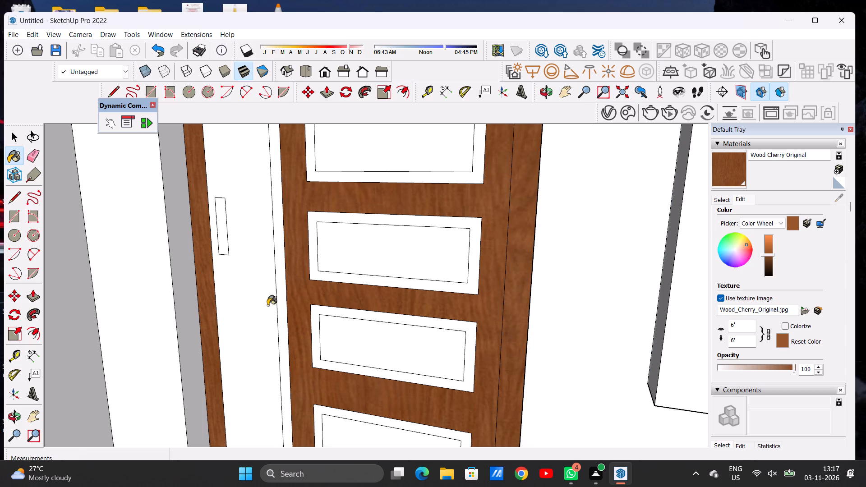
pyautogui.scroll(-16, 295, 308)
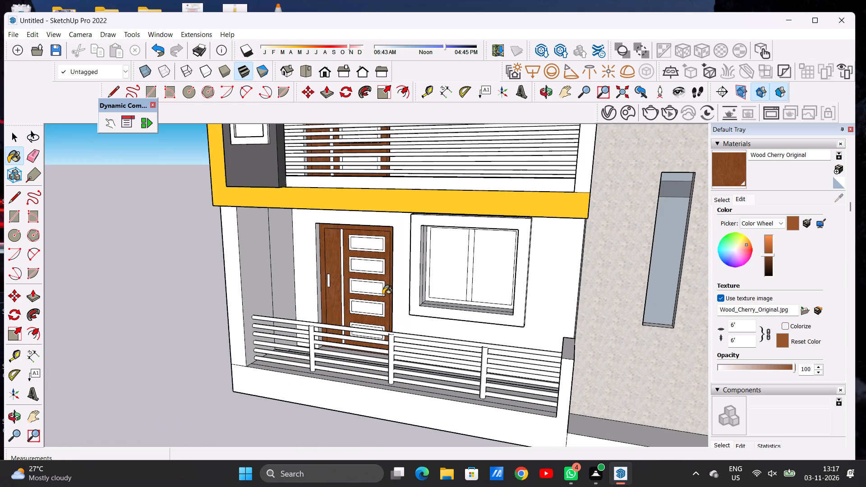
pyautogui.scroll(-5, 377, 296)
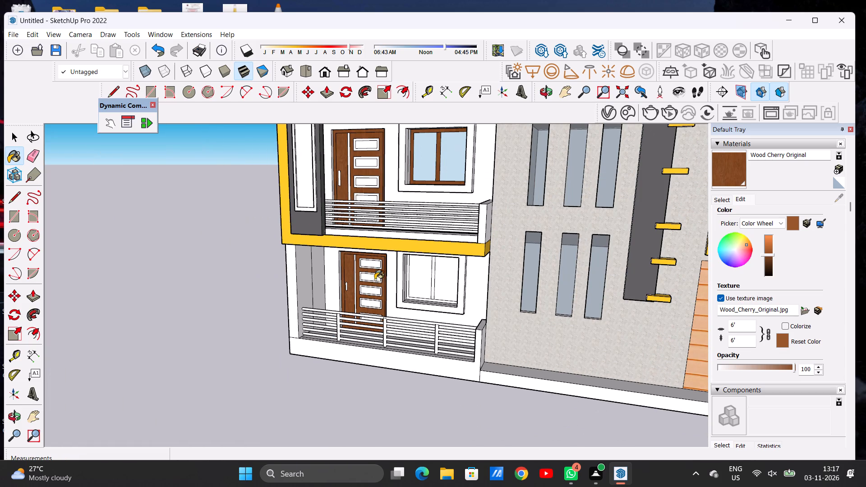
pyautogui.scroll(17, 364, 317)
pyautogui.scroll(-1, 410, 319)
pyautogui.scroll(3, 410, 319)
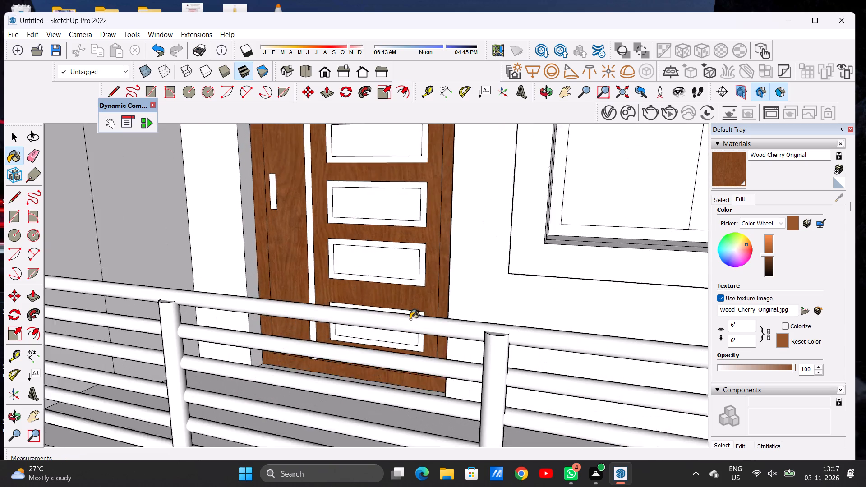
# Paint the five inset rectangular panels of the ground-floor balcony door with Wood Cherry Original.
pyautogui.scroll(20, 410, 319)
pyautogui.scroll(1, 410, 319)
pyautogui.scroll(-10, 399, 282)
pyautogui.scroll(1, 399, 282)
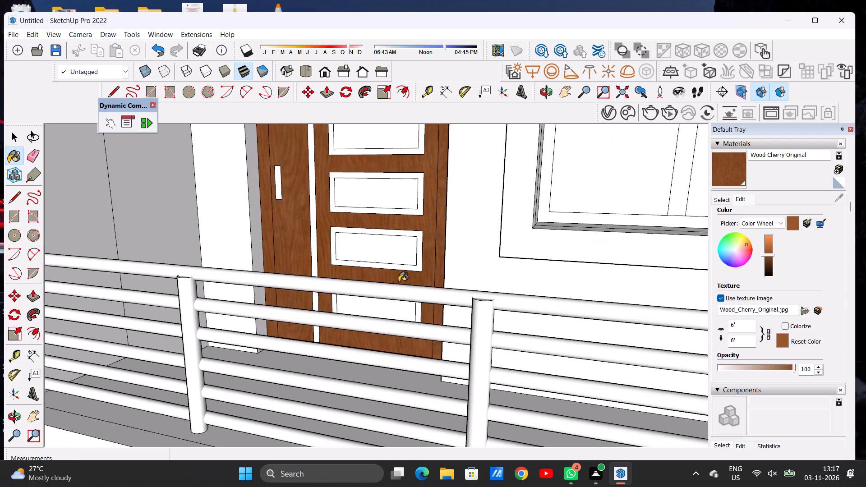
pyautogui.scroll(-6, 399, 285)
pyautogui.scroll(2, 393, 303)
pyautogui.scroll(-1, 393, 305)
pyautogui.scroll(3, 393, 307)
pyautogui.scroll(-1, 393, 309)
pyautogui.scroll(7, 393, 309)
pyautogui.click(394, 303)
pyautogui.scroll(-6, 392, 309)
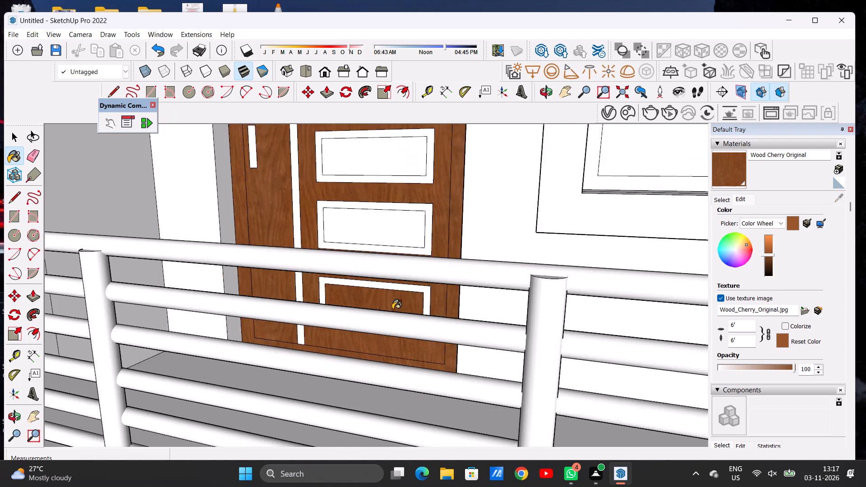
pyautogui.scroll(-9, 392, 309)
pyautogui.scroll(-1, 394, 254)
pyautogui.scroll(3, 394, 254)
pyautogui.click(394, 254)
pyautogui.click(383, 200)
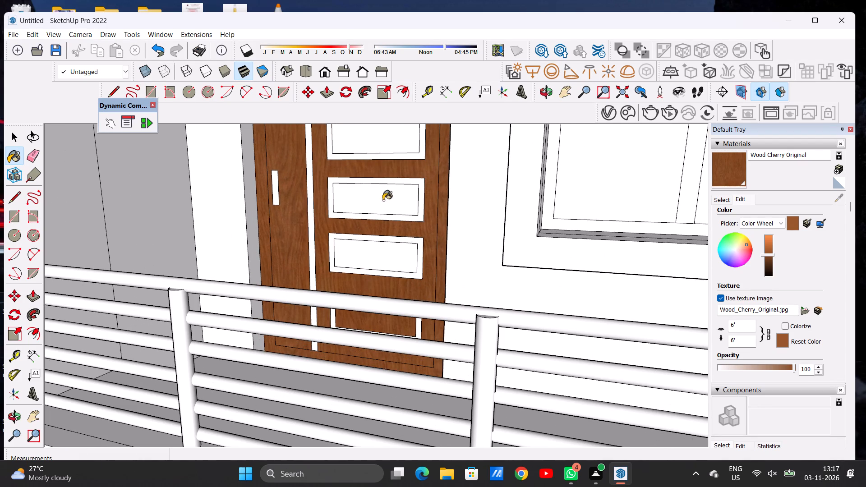
pyautogui.scroll(-11, 363, 232)
pyautogui.scroll(1, 374, 167)
pyautogui.scroll(-1, 374, 167)
pyautogui.scroll(7, 374, 169)
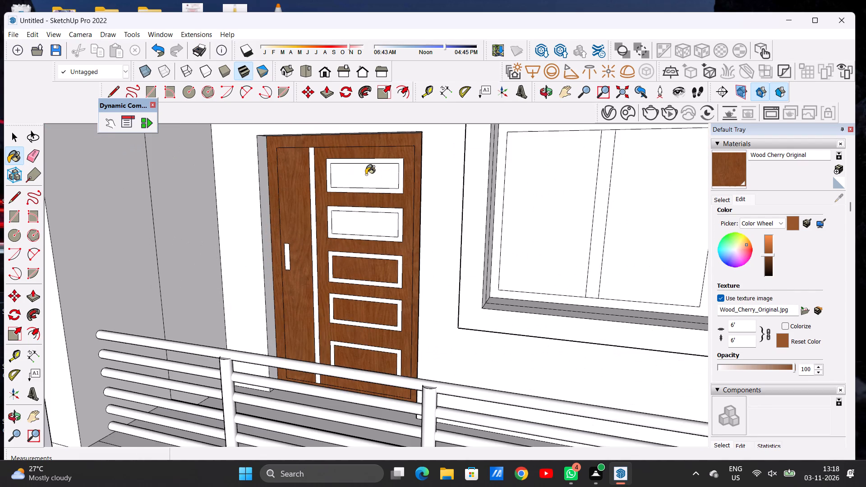
pyautogui.click(365, 176)
pyautogui.click(356, 216)
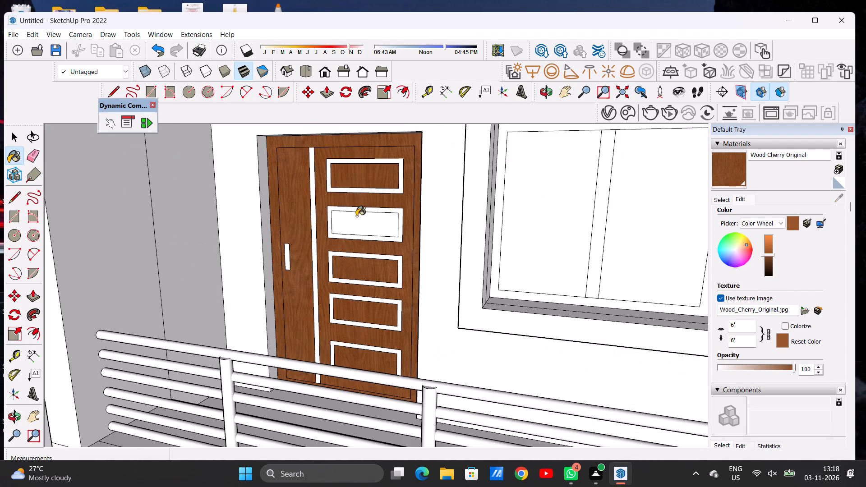
# Paint the five inset rectangular panels of the first-floor balcony door above with Wood Cherry Original.
pyautogui.scroll(-3, 357, 231)
pyautogui.scroll(-18, 352, 239)
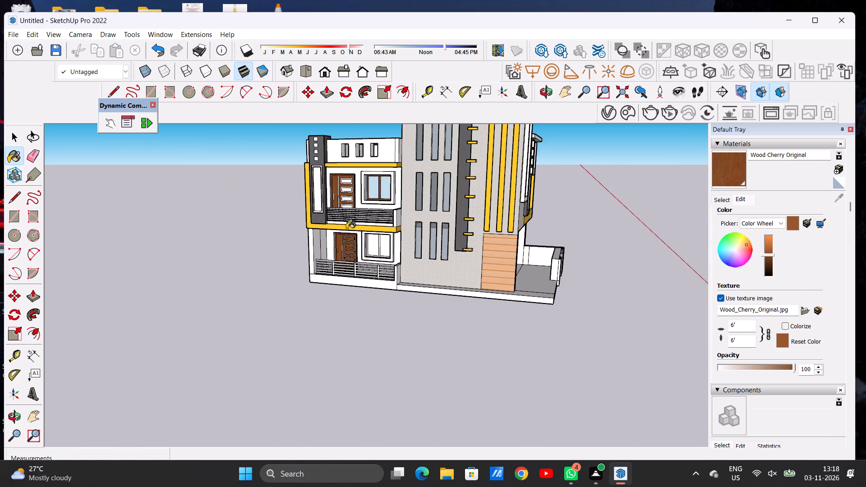
pyautogui.scroll(9, 350, 183)
pyautogui.scroll(-1, 348, 186)
pyautogui.scroll(1, 348, 186)
pyautogui.scroll(-1, 348, 186)
pyautogui.scroll(1, 348, 187)
pyautogui.scroll(-1, 348, 188)
pyautogui.scroll(17, 348, 191)
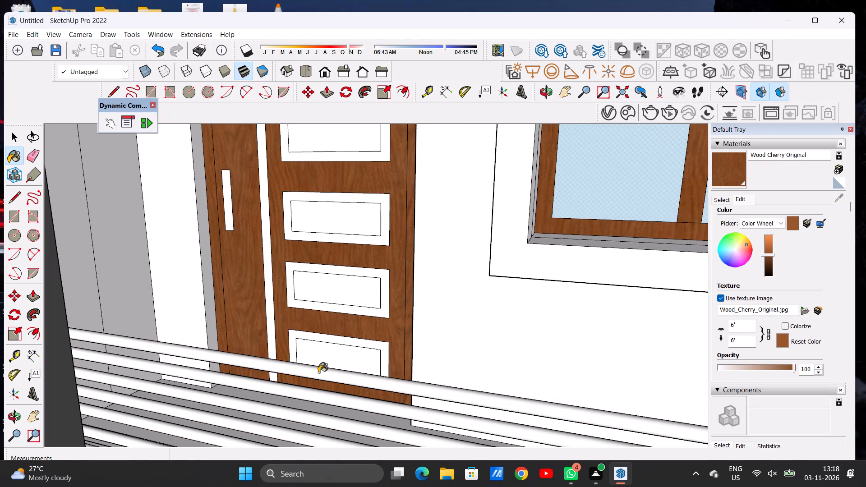
pyautogui.click(338, 368)
pyautogui.click(350, 298)
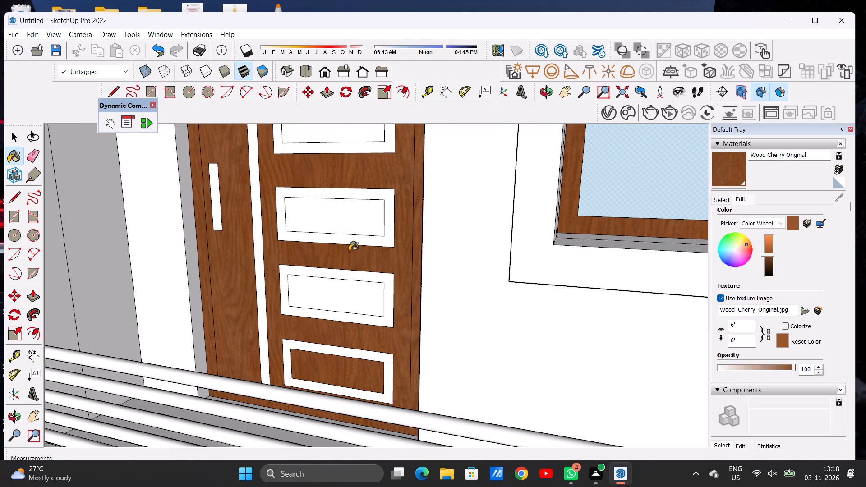
pyautogui.click(352, 223)
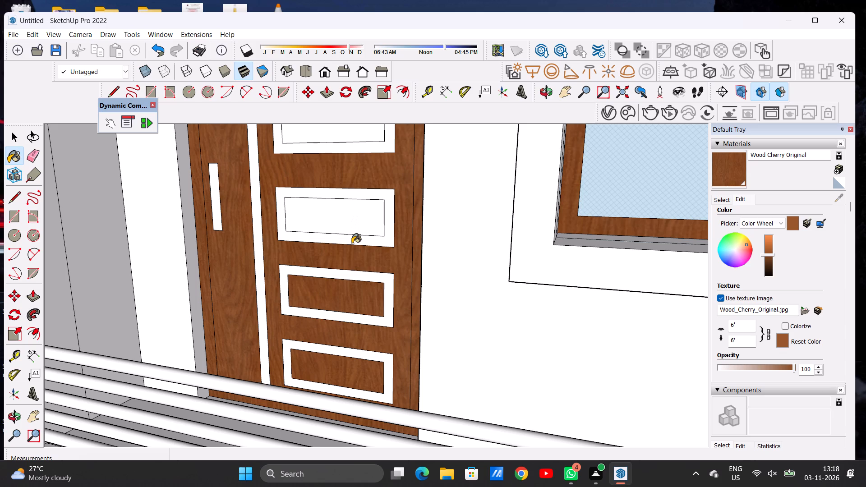
pyautogui.scroll(-4, 341, 272)
pyautogui.click(347, 170)
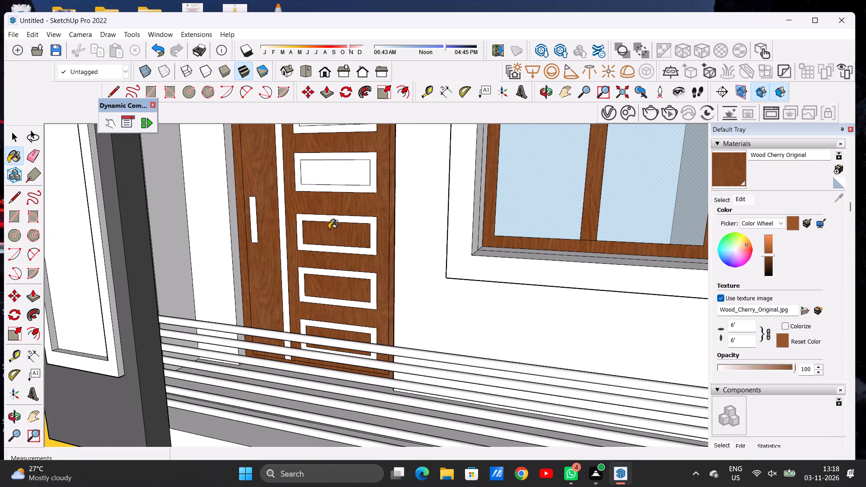
pyautogui.scroll(-7, 330, 247)
pyautogui.scroll(15, 336, 171)
pyautogui.click(337, 175)
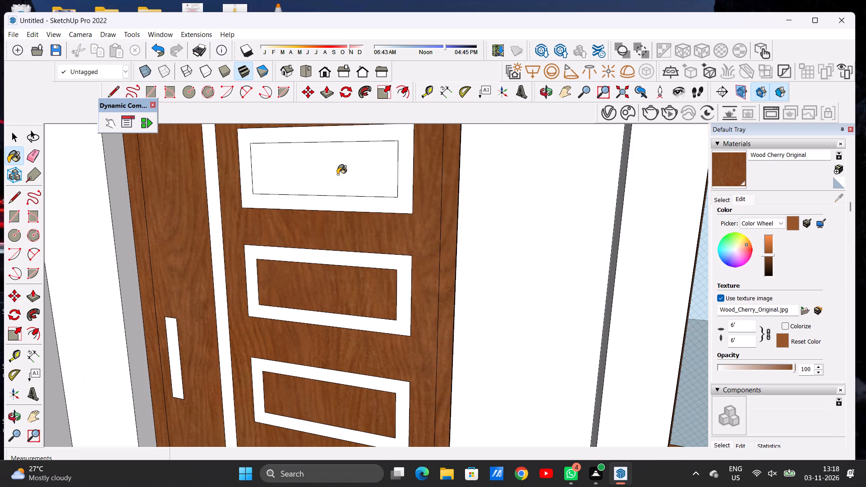
pyautogui.press('space')
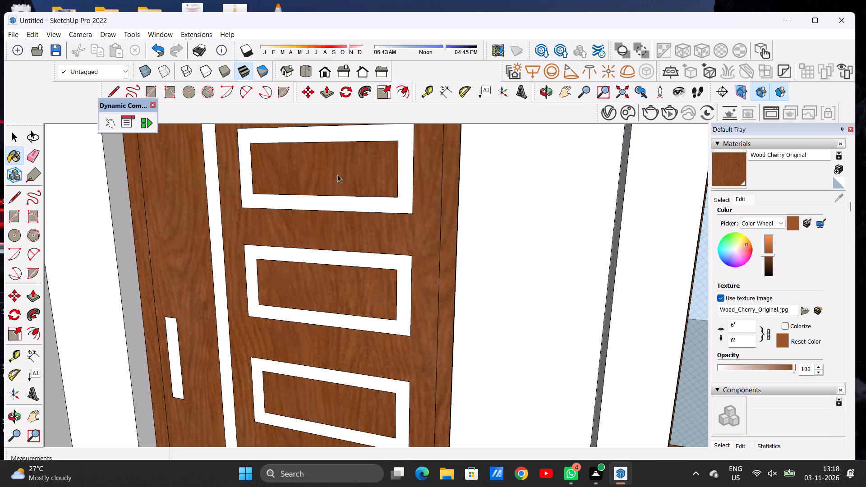
# Examine the painted balcony doors and their still-white panel borders from several distances and angles.
pyautogui.scroll(1, 370, 185)
pyautogui.scroll(-1, 379, 191)
pyautogui.scroll(1, 380, 191)
pyautogui.scroll(-5, 382, 192)
pyautogui.press('o')
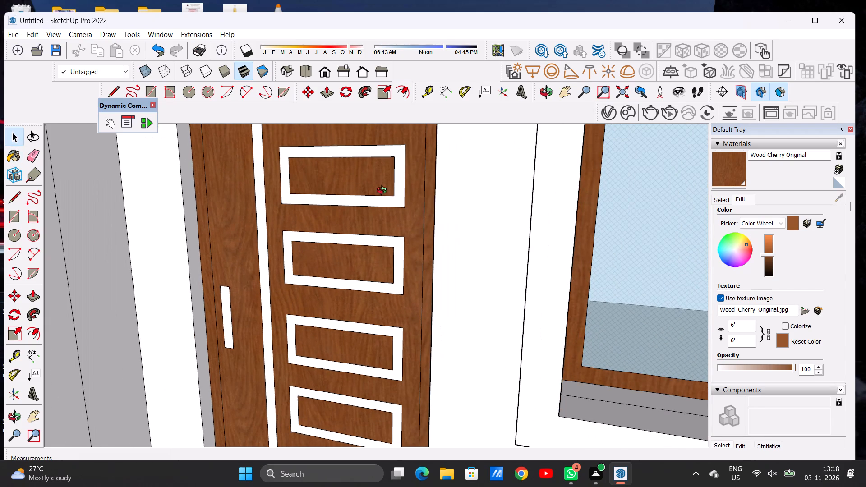
pyautogui.scroll(-16, 376, 197)
pyautogui.moveTo(392, 216); pyautogui.dragTo(425, 208)
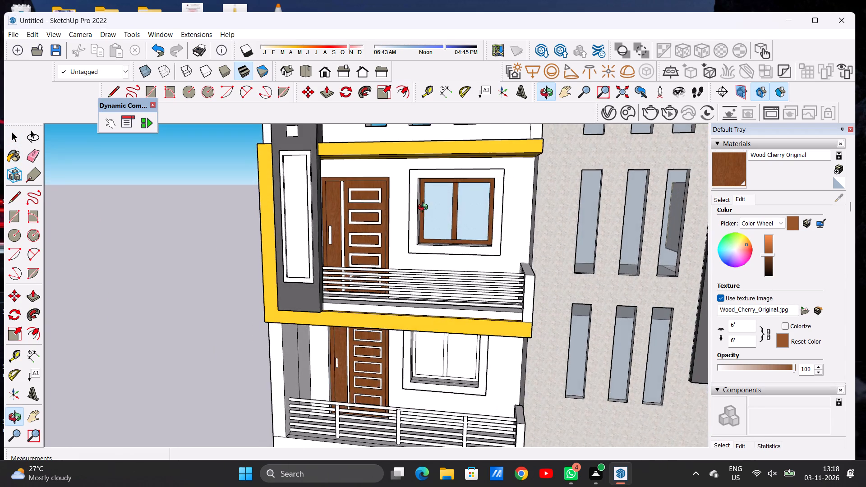
pyautogui.moveTo(425, 208); pyautogui.dragTo(384, 245)
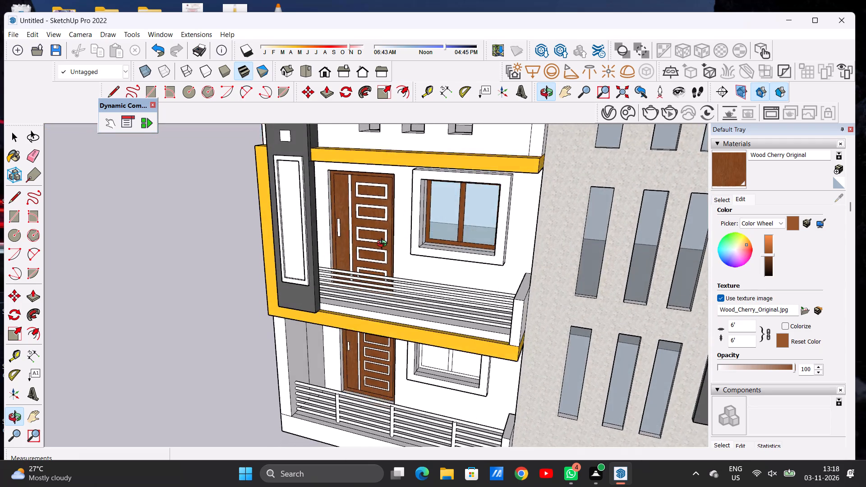
pyautogui.moveTo(384, 245); pyautogui.dragTo(378, 270)
pyautogui.scroll(3, 373, 278)
pyautogui.scroll(-1, 369, 285)
pyautogui.scroll(8, 369, 285)
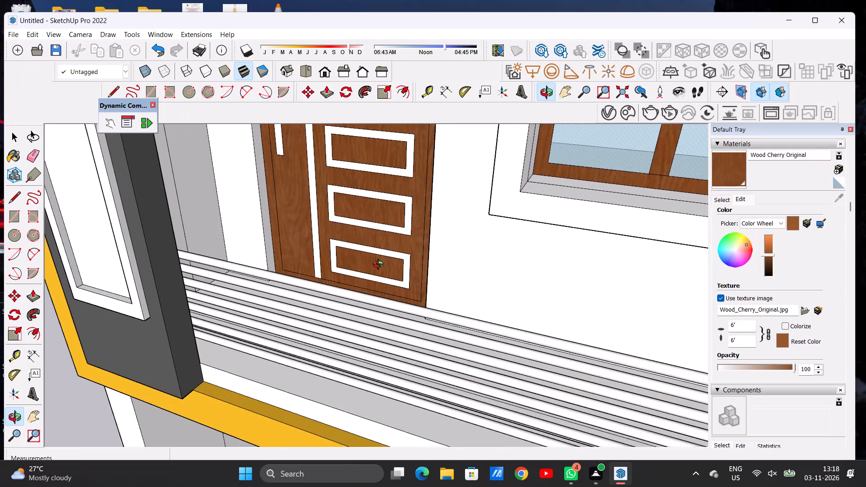
pyautogui.scroll(-1, 381, 269)
pyautogui.scroll(2, 381, 270)
pyautogui.scroll(-9, 382, 272)
pyautogui.scroll(1, 385, 265)
pyautogui.scroll(2, 373, 139)
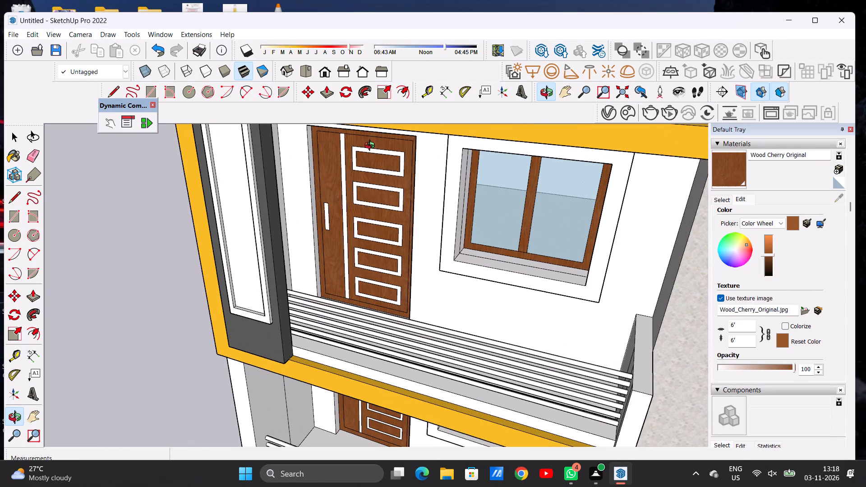
pyautogui.press('space')
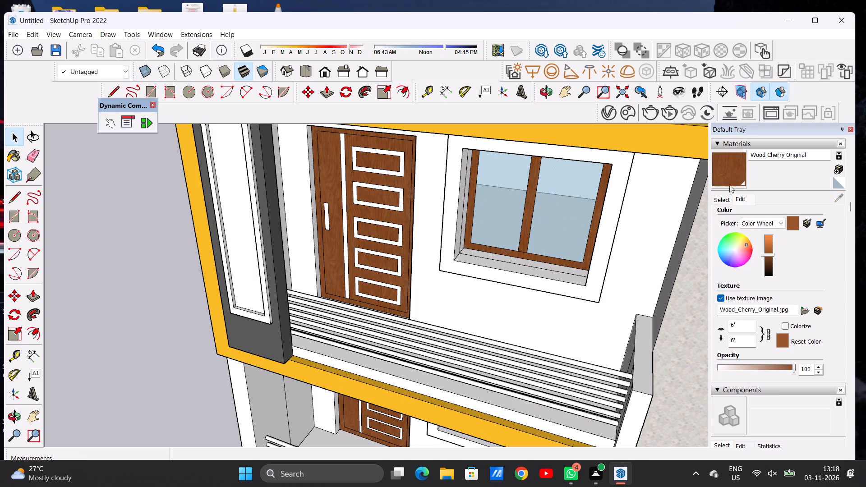
# Paint the first-floor balcony door's five panel borders, vertical strip and handle with Wood Floor Light from the Wood collection.
pyautogui.click(726, 199)
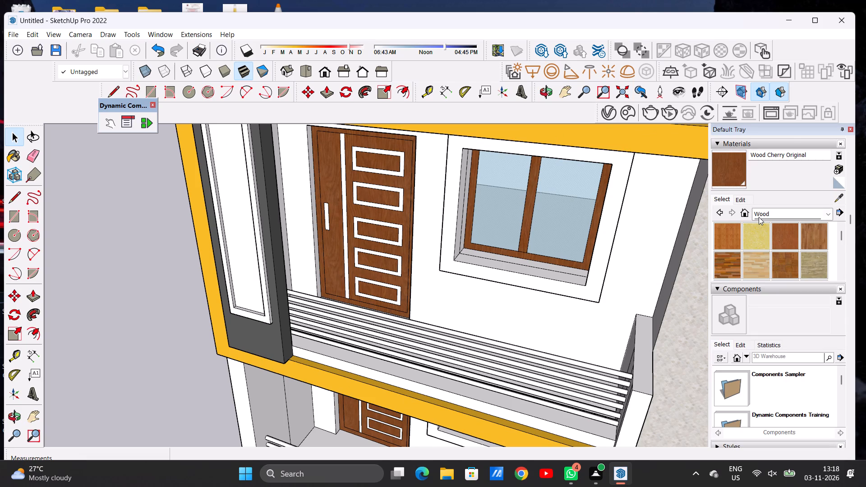
pyautogui.click(758, 257)
pyautogui.scroll(11, 360, 162)
pyautogui.click(355, 155)
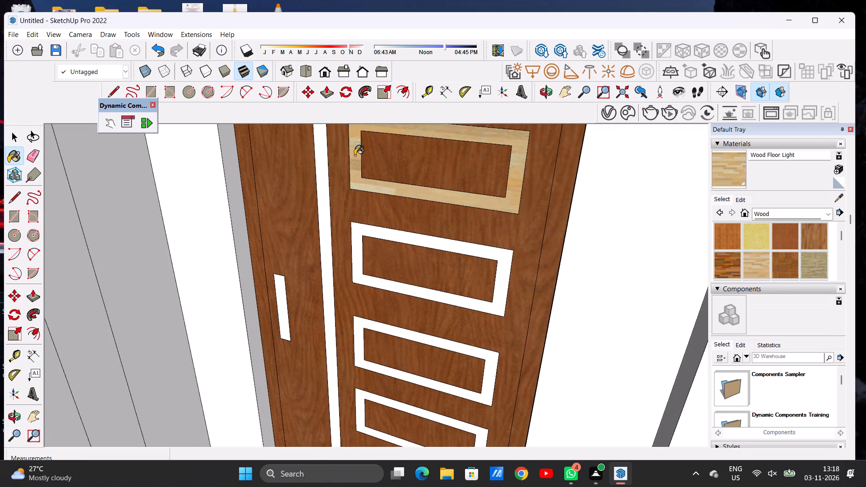
pyautogui.click(324, 181)
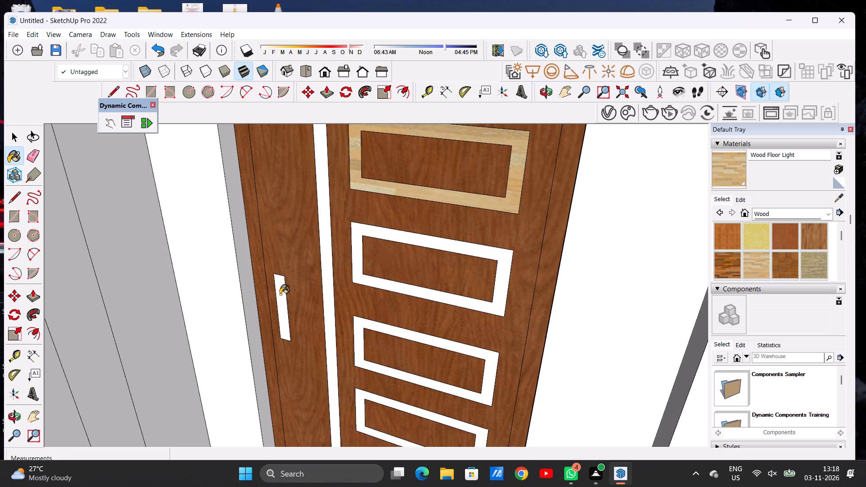
pyautogui.click(280, 294)
pyautogui.click(359, 245)
pyautogui.scroll(-5, 364, 230)
pyautogui.scroll(1, 365, 230)
pyautogui.scroll(-2, 365, 230)
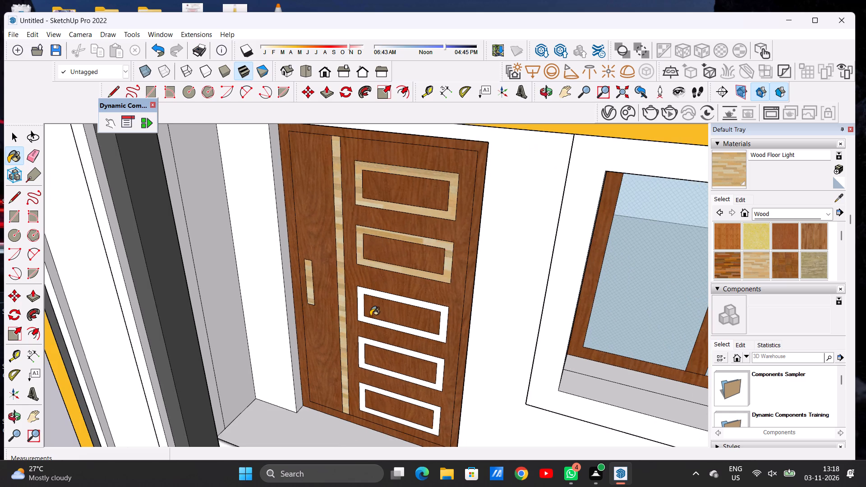
pyautogui.scroll(9, 369, 317)
pyautogui.click(351, 296)
pyautogui.click(350, 347)
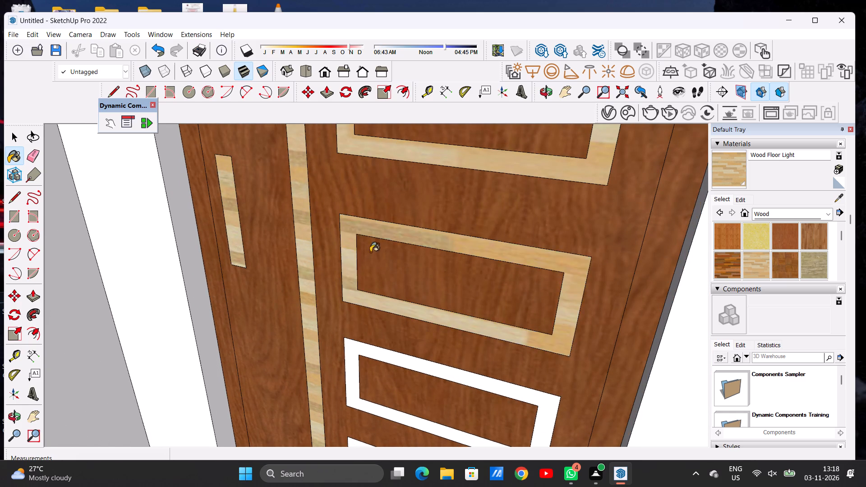
pyautogui.scroll(-5, 371, 252)
pyautogui.scroll(1, 383, 234)
pyautogui.scroll(-5, 383, 234)
pyautogui.scroll(2, 380, 364)
pyautogui.scroll(-1, 379, 365)
pyautogui.scroll(11, 379, 365)
pyautogui.scroll(-1, 364, 361)
pyautogui.click(359, 302)
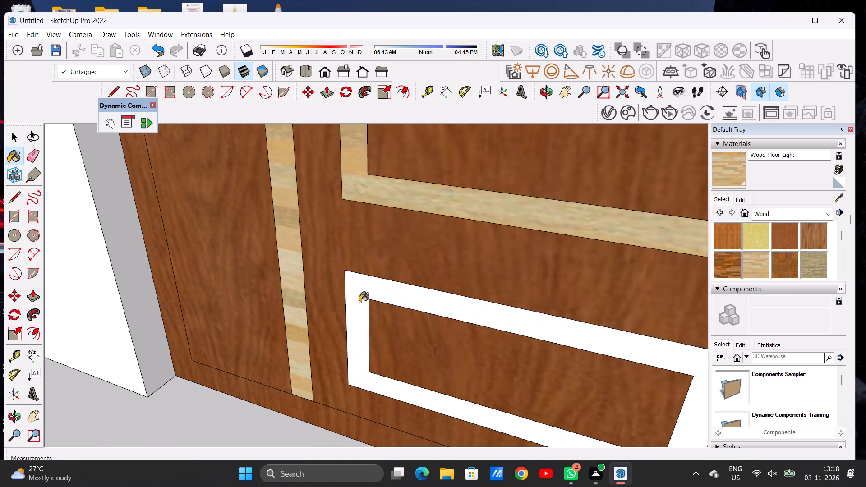
# Paint the ground-floor balcony door's vertical strip, five panel borders and handle with the same Wood Floor Light.
pyautogui.scroll(-1, 361, 317)
pyautogui.scroll(1, 363, 321)
pyautogui.scroll(-19, 364, 321)
pyautogui.scroll(-6, 387, 298)
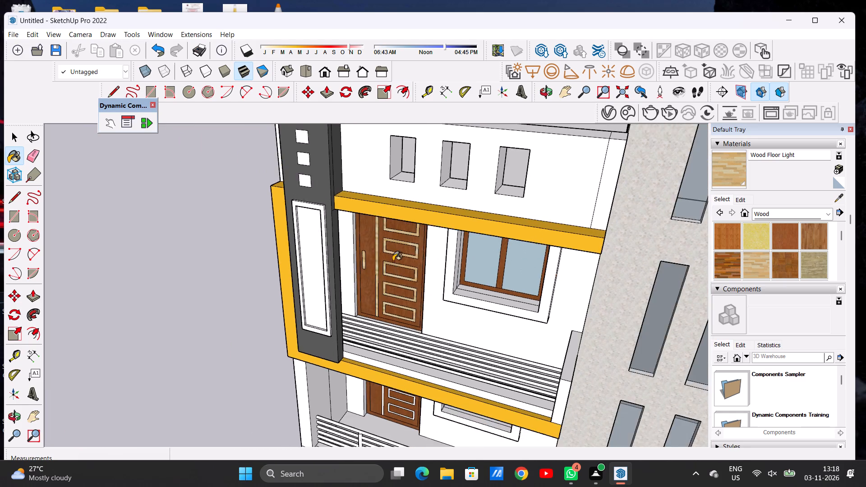
pyautogui.scroll(-10, 392, 260)
pyautogui.scroll(11, 393, 311)
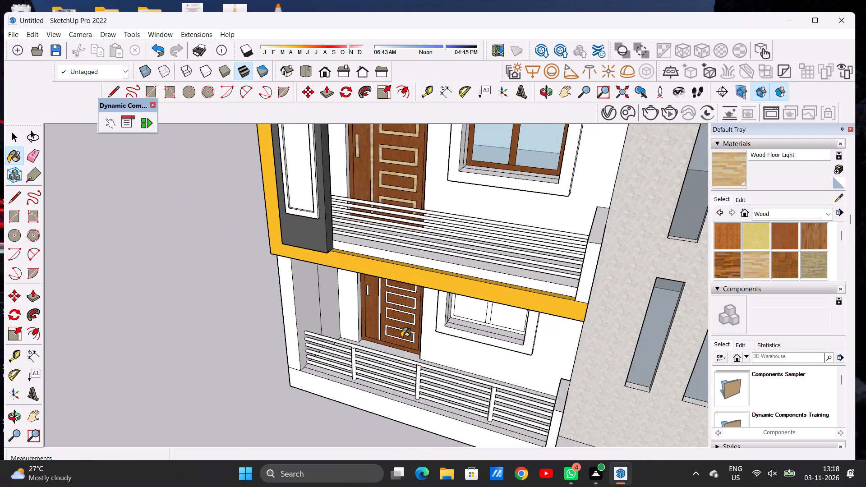
pyautogui.scroll(5, 401, 337)
pyautogui.scroll(-1, 401, 339)
pyautogui.scroll(9, 401, 339)
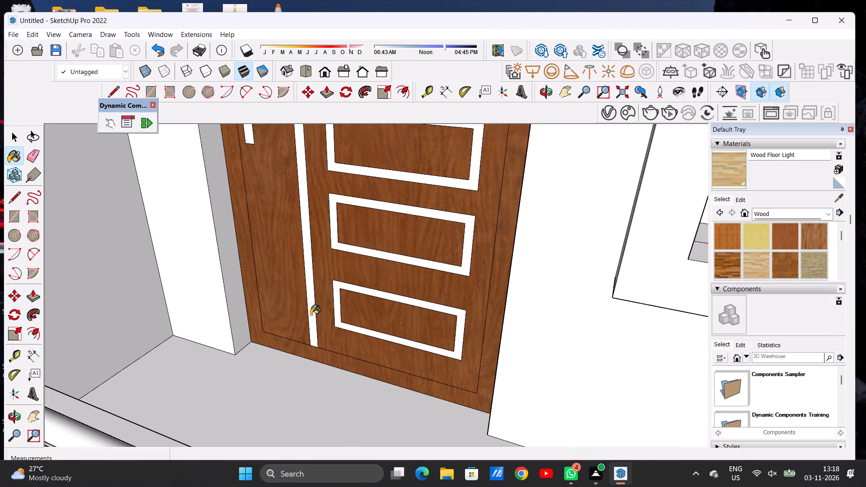
pyautogui.click(311, 315)
pyautogui.click(336, 289)
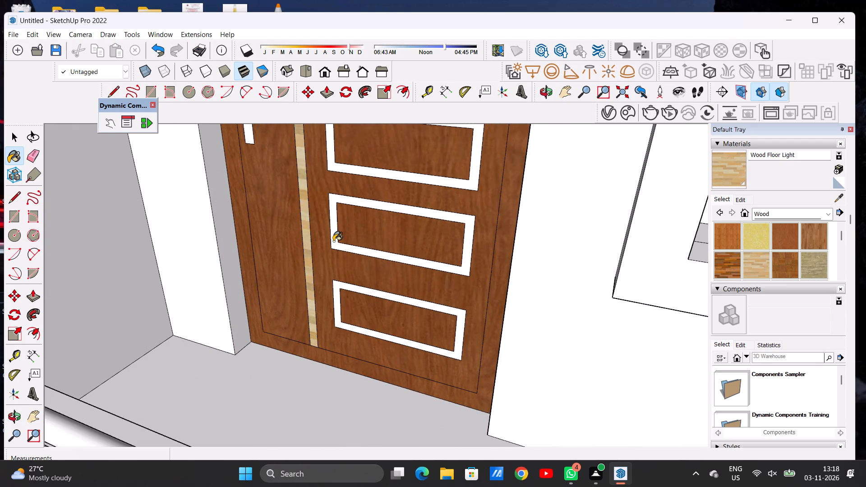
pyautogui.click(333, 241)
pyautogui.scroll(-16, 341, 278)
pyautogui.scroll(3, 338, 245)
pyautogui.scroll(-1, 338, 244)
pyautogui.scroll(5, 338, 244)
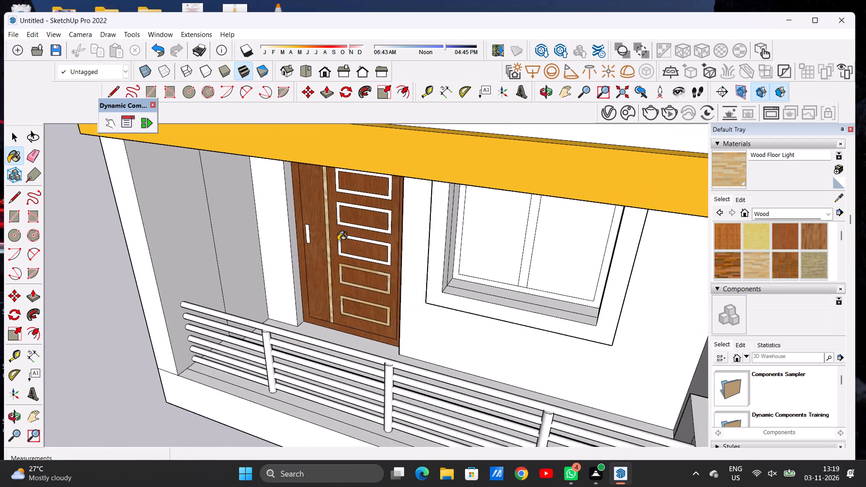
pyautogui.scroll(9, 338, 241)
pyautogui.click(342, 230)
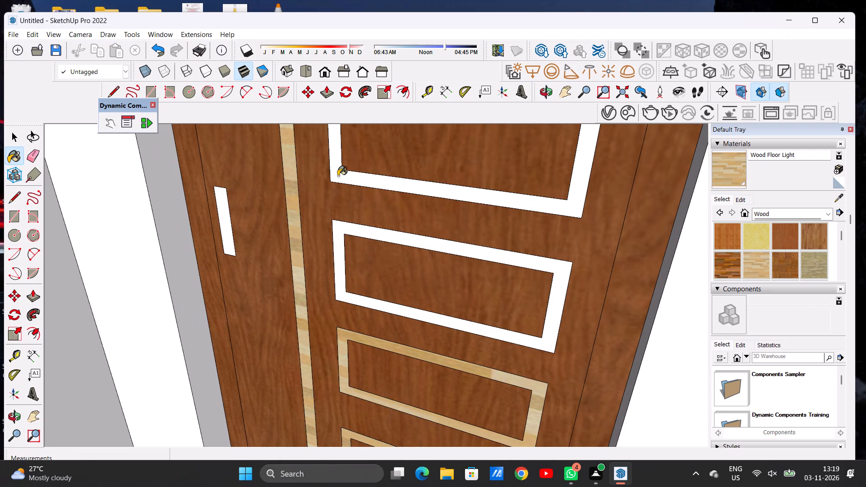
pyautogui.click(338, 176)
pyautogui.scroll(-12, 357, 256)
pyautogui.scroll(11, 356, 198)
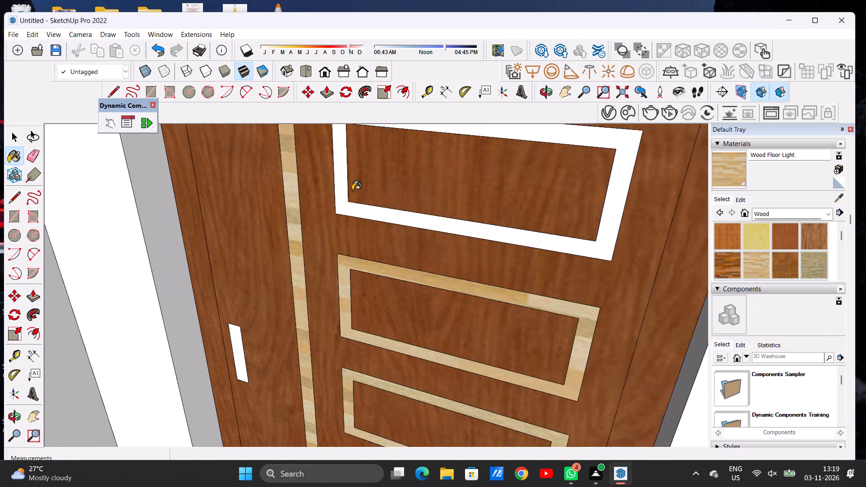
pyautogui.scroll(2, 352, 190)
pyautogui.click(340, 190)
pyautogui.scroll(-8, 375, 202)
pyautogui.scroll(-1, 302, 289)
pyautogui.scroll(6, 301, 291)
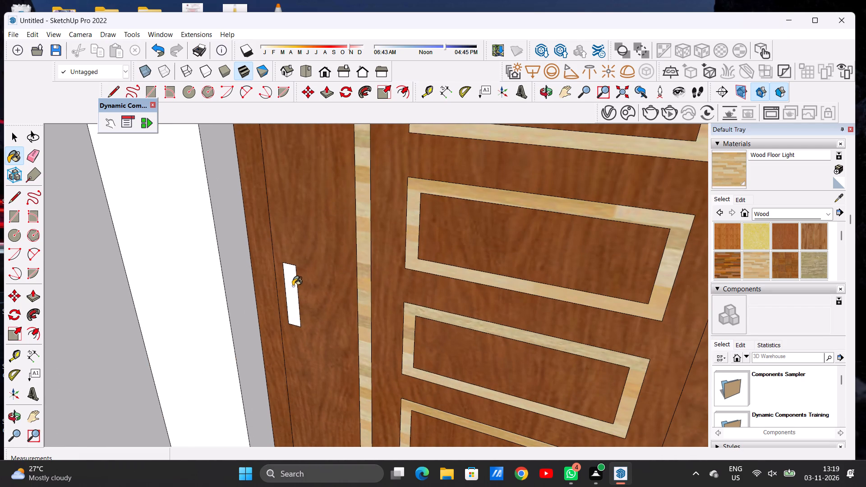
pyautogui.click(291, 286)
pyautogui.press('space')
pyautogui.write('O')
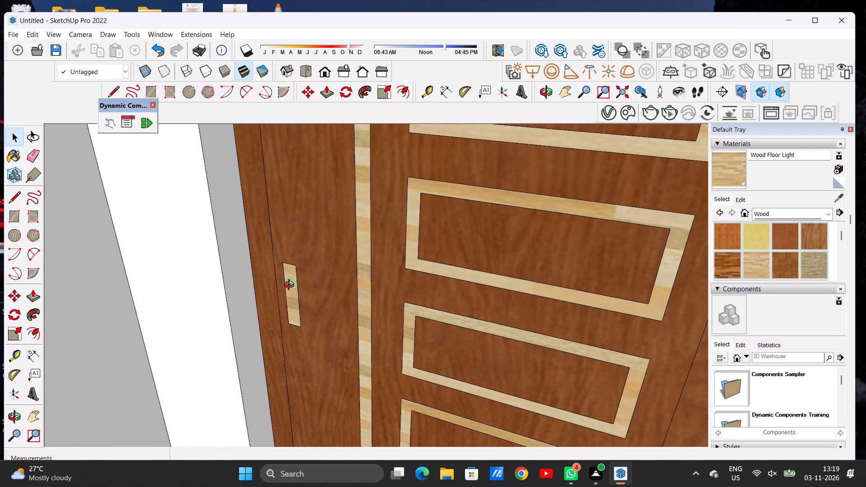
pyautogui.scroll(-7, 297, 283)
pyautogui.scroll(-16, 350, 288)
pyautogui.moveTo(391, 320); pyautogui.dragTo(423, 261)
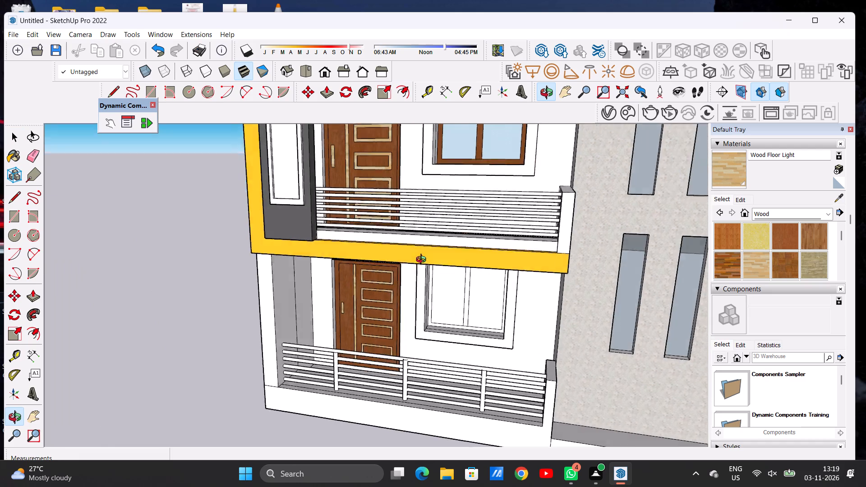
# Examine the painted balcony doors and the still-unpainted ground-floor window within the whole facade from several distances and angles.
pyautogui.moveTo(423, 261); pyautogui.dragTo(433, 279)
pyautogui.scroll(-8, 373, 301)
pyautogui.moveTo(373, 302); pyautogui.dragTo(384, 303)
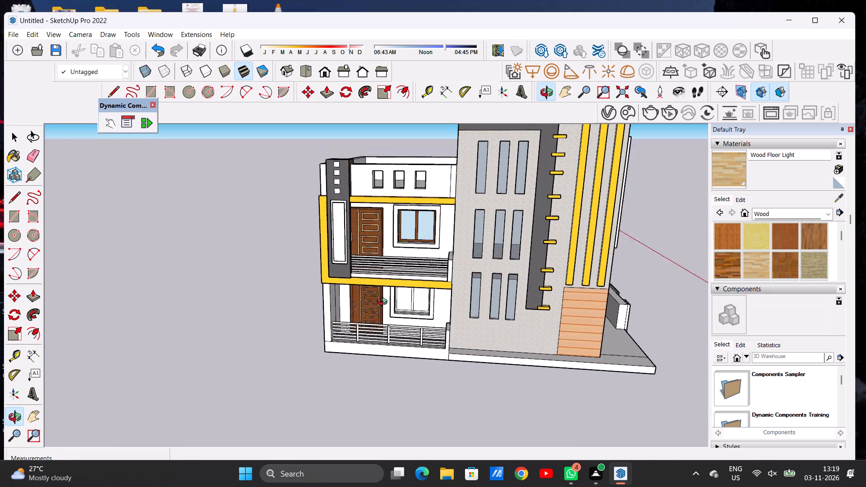
pyautogui.moveTo(384, 303); pyautogui.dragTo(375, 309)
pyautogui.scroll(5, 372, 245)
pyautogui.scroll(-1, 372, 242)
pyautogui.scroll(5, 382, 223)
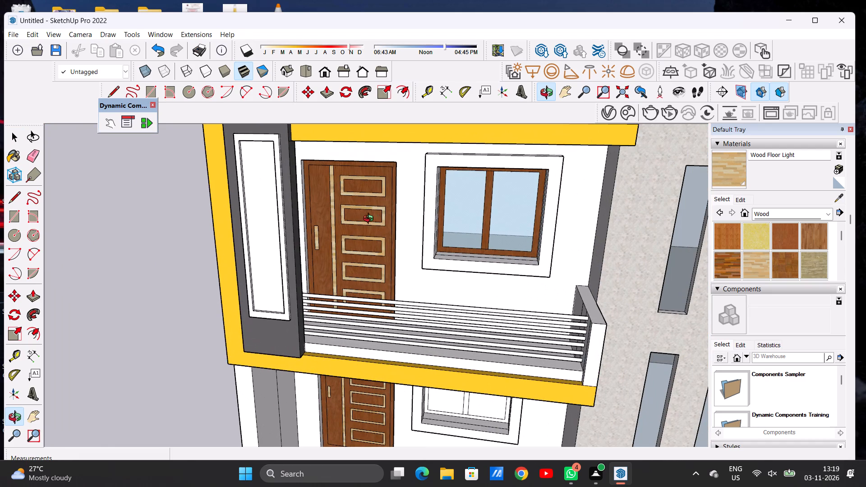
pyautogui.scroll(-7, 362, 232)
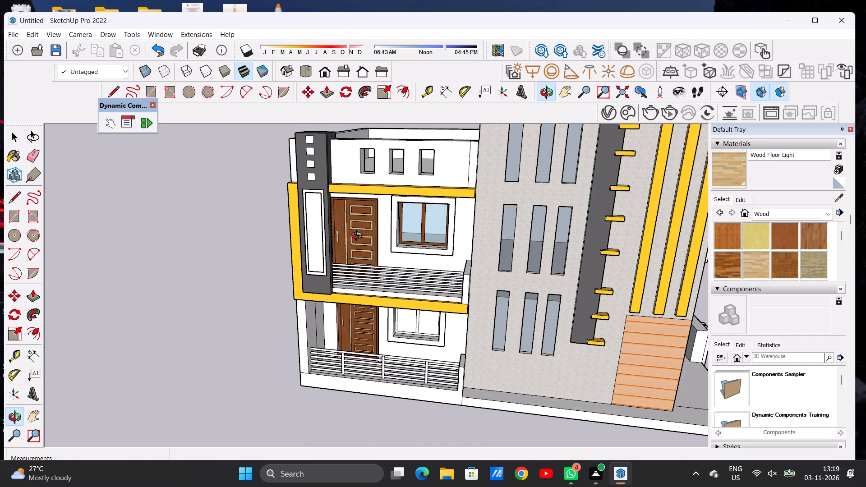
pyautogui.scroll(-5, 359, 237)
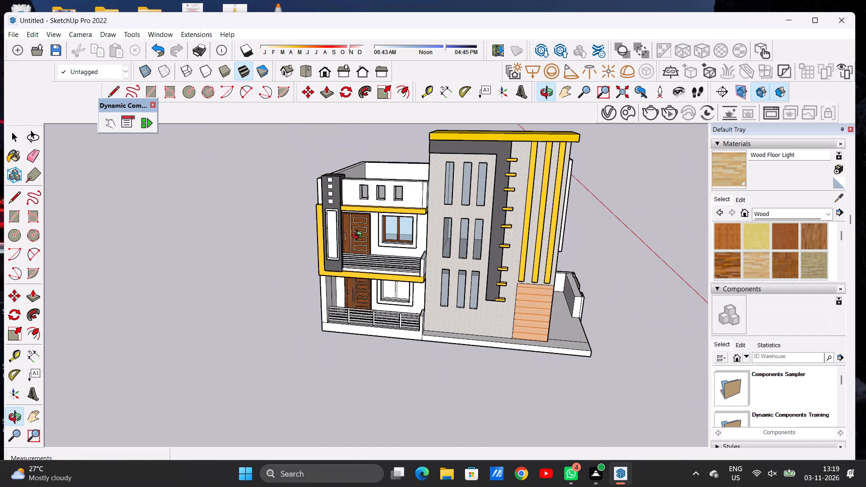
pyautogui.moveTo(342, 270); pyautogui.dragTo(373, 263)
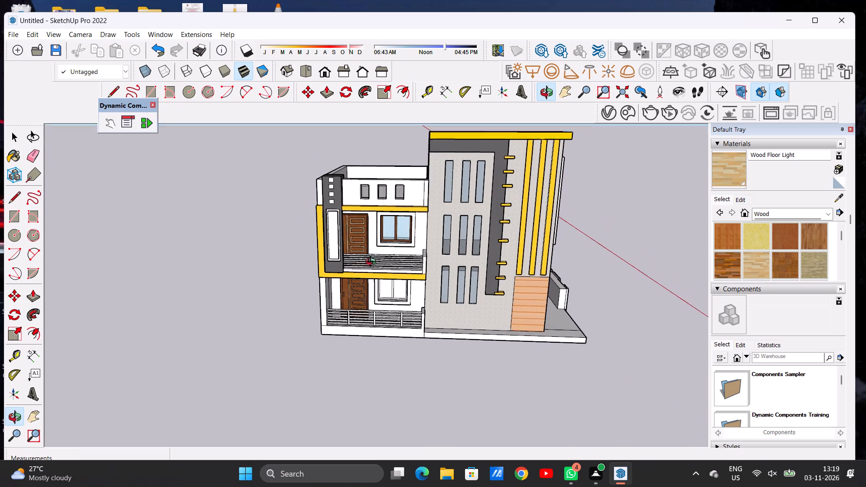
pyautogui.moveTo(373, 263); pyautogui.dragTo(375, 261)
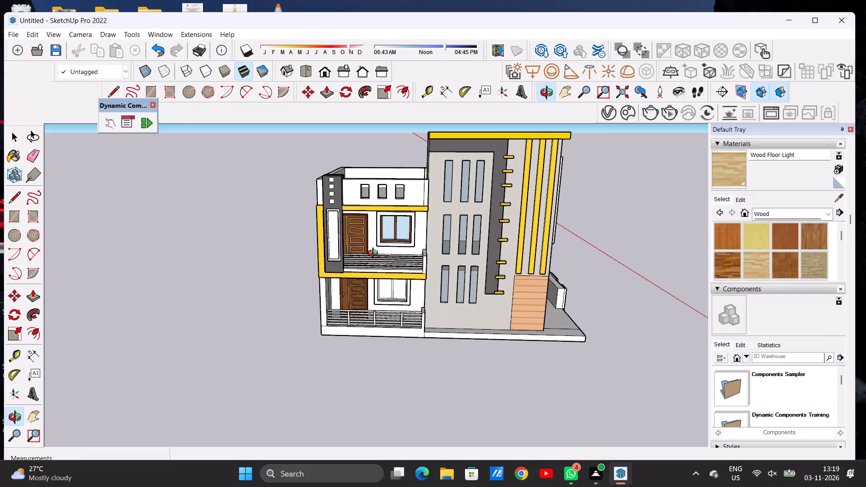
pyautogui.scroll(-7, 372, 261)
pyautogui.scroll(6, 370, 264)
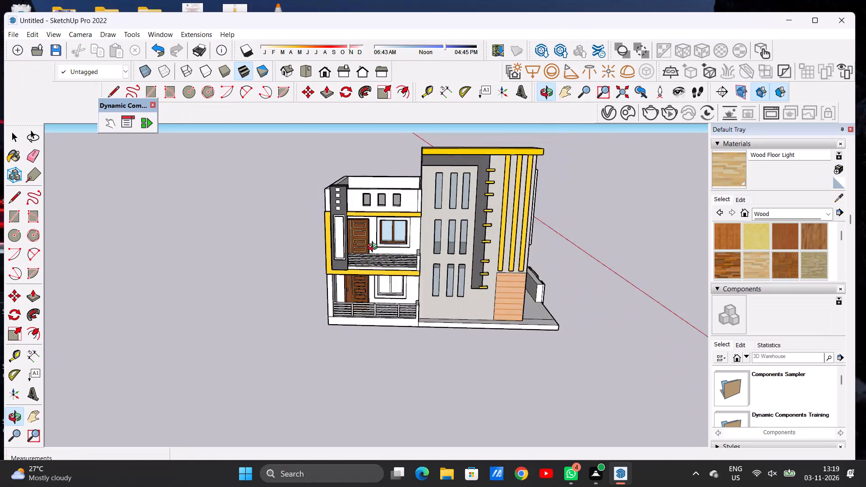
pyautogui.scroll(2, 374, 248)
pyautogui.scroll(-1, 375, 248)
pyautogui.scroll(3, 375, 248)
pyautogui.scroll(-1, 375, 248)
pyautogui.scroll(1, 375, 248)
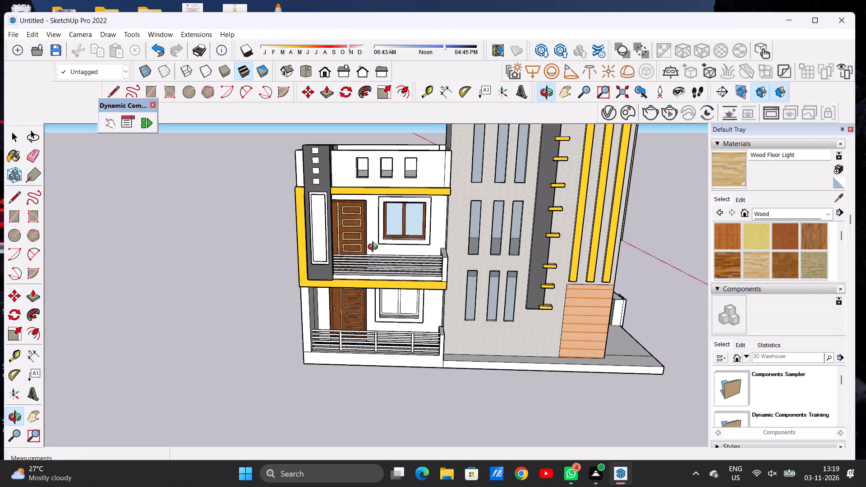
pyautogui.scroll(-5, 349, 280)
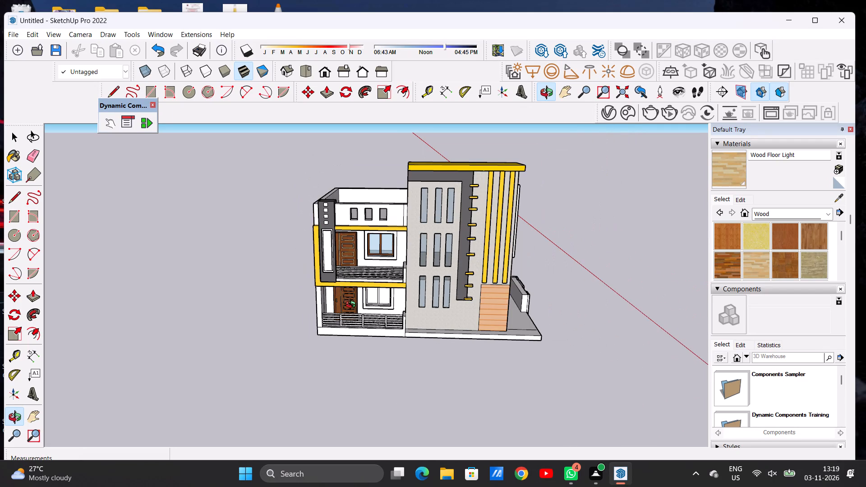
# Paint the ground-floor balcony window's frame and central mullion with Wood Floor Parquet from the Wood collection.
pyautogui.scroll(3, 353, 306)
pyautogui.scroll(-1, 355, 308)
pyautogui.scroll(1, 356, 310)
pyautogui.scroll(-1, 356, 310)
pyautogui.scroll(1, 356, 310)
pyautogui.scroll(-1, 356, 310)
pyautogui.scroll(3, 381, 305)
pyautogui.scroll(-1, 381, 305)
pyautogui.scroll(17, 381, 305)
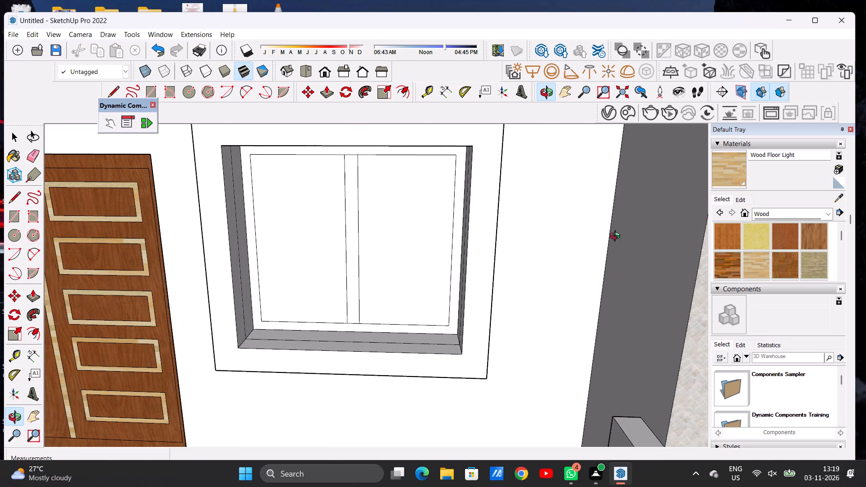
pyautogui.click(781, 259)
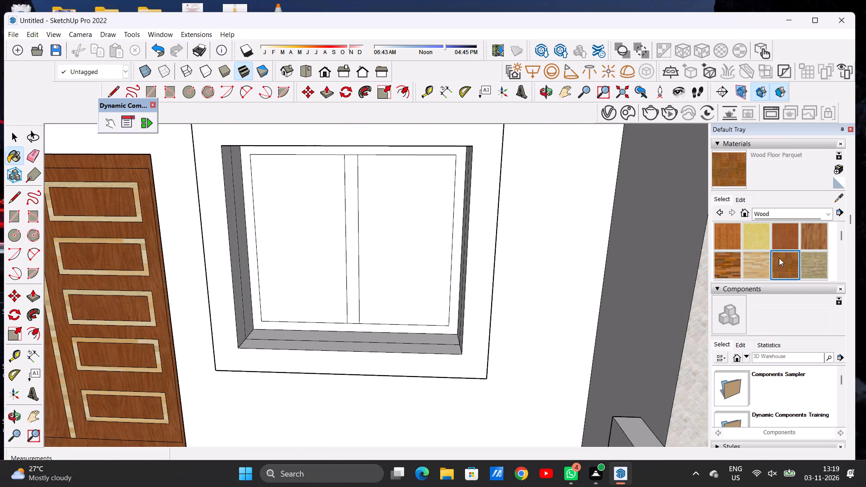
pyautogui.scroll(2, 235, 235)
pyautogui.scroll(-1, 235, 235)
pyautogui.scroll(3, 235, 235)
pyautogui.click(251, 216)
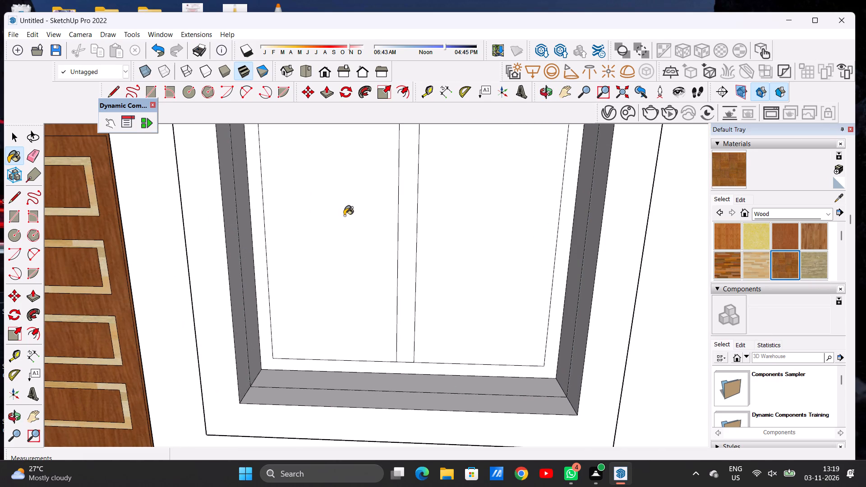
pyautogui.click(258, 224)
pyautogui.click(406, 214)
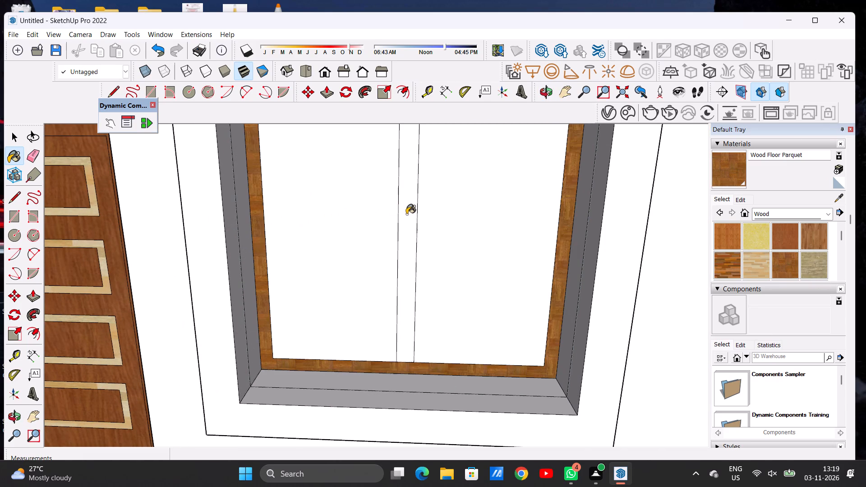
# Paint both panes of the ground-floor balcony window with Translucent Glass Safety from the Glass and Mirrors collection.
pyautogui.scroll(-16, 368, 242)
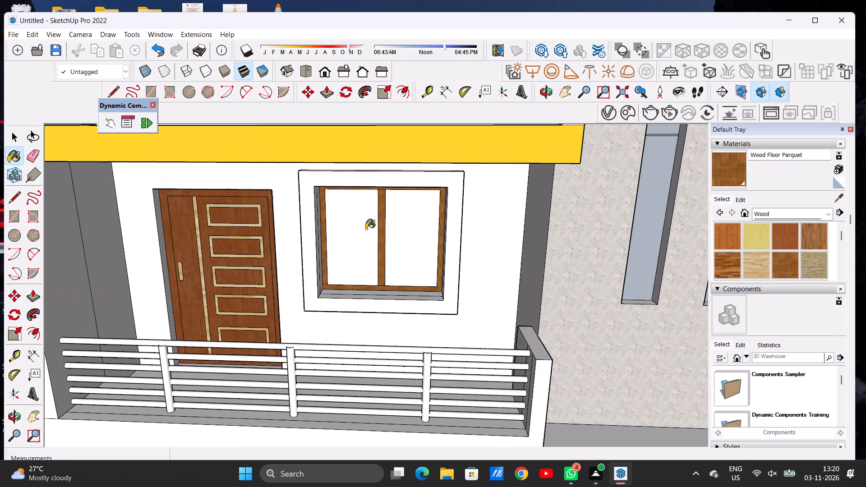
pyautogui.scroll(-2, 366, 229)
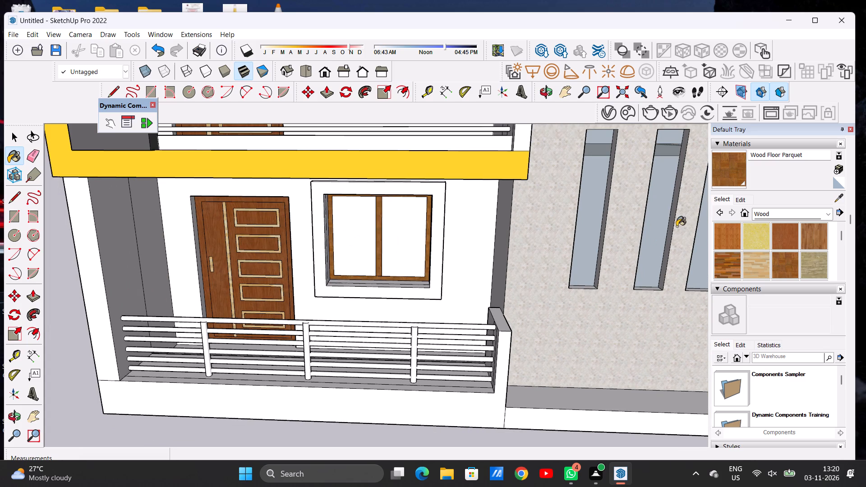
pyautogui.click(761, 214)
pyautogui.click(787, 270)
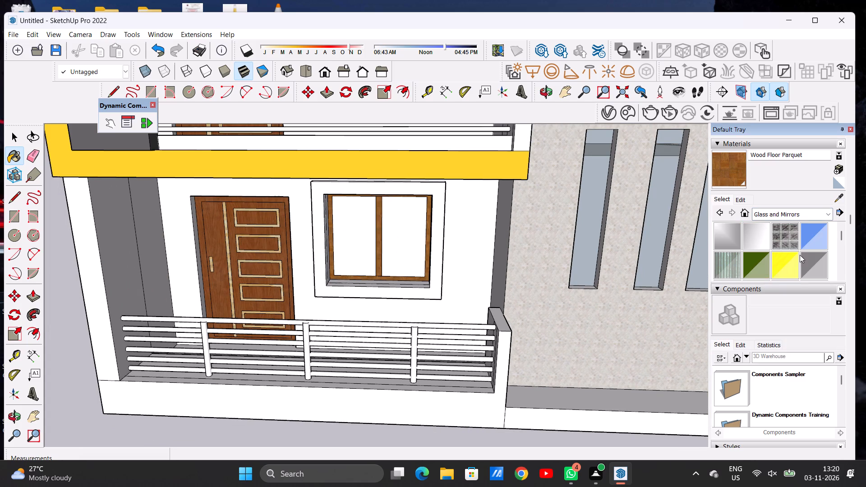
pyautogui.scroll(-2, 786, 253)
pyautogui.click(737, 242)
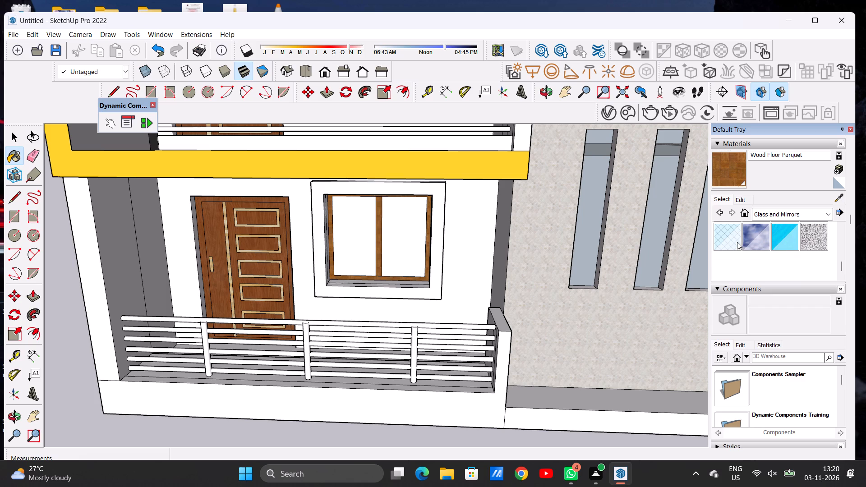
pyautogui.scroll(5, 345, 243)
pyautogui.click(356, 232)
pyautogui.click(442, 229)
pyautogui.scroll(-5, 402, 258)
pyautogui.scroll(1, 377, 269)
pyautogui.scroll(-3, 377, 269)
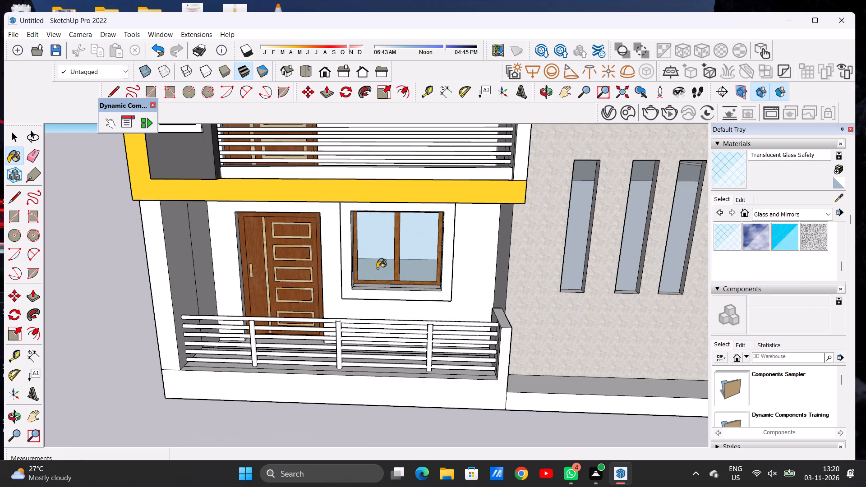
pyautogui.press('space')
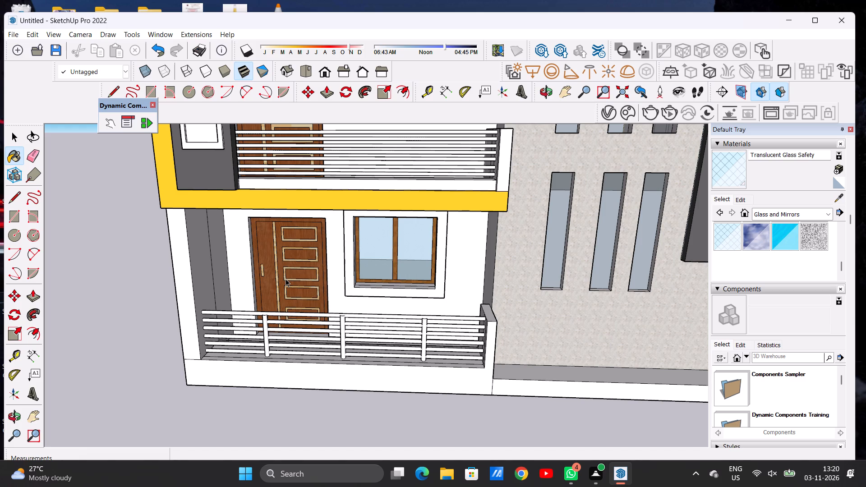
# Paint the front face of the first-floor balcony window's projecting surround with Carrera Marble from the Stone collection.
pyautogui.press('o')
pyautogui.scroll(-6, 334, 269)
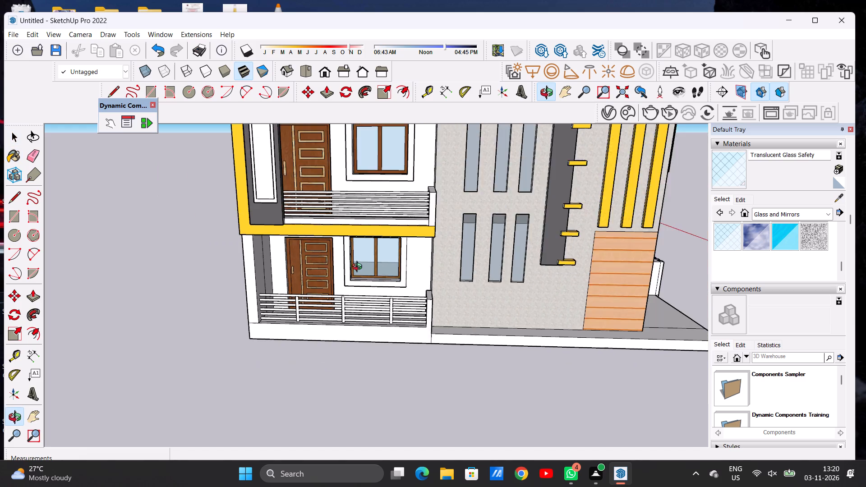
pyautogui.scroll(-3, 353, 248)
pyautogui.scroll(1, 348, 249)
pyautogui.scroll(-11, 348, 249)
pyautogui.scroll(16, 348, 212)
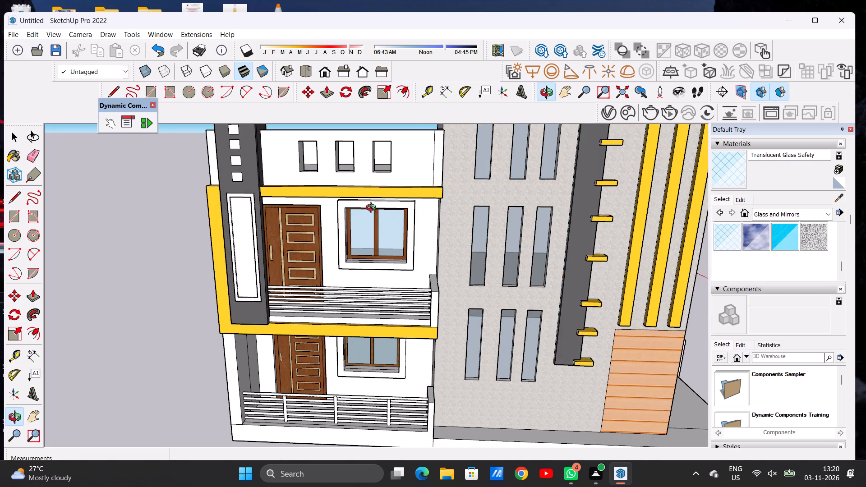
pyautogui.moveTo(373, 211); pyautogui.dragTo(329, 213)
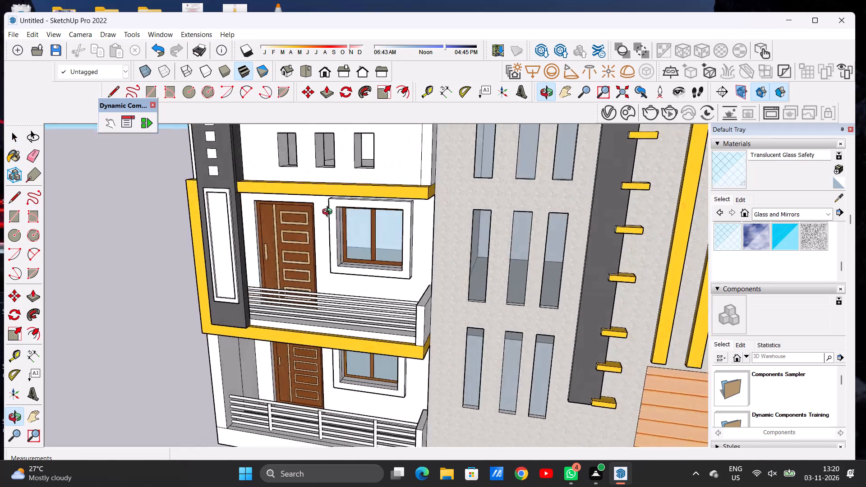
pyautogui.moveTo(329, 213); pyautogui.dragTo(305, 195)
pyautogui.scroll(6, 319, 220)
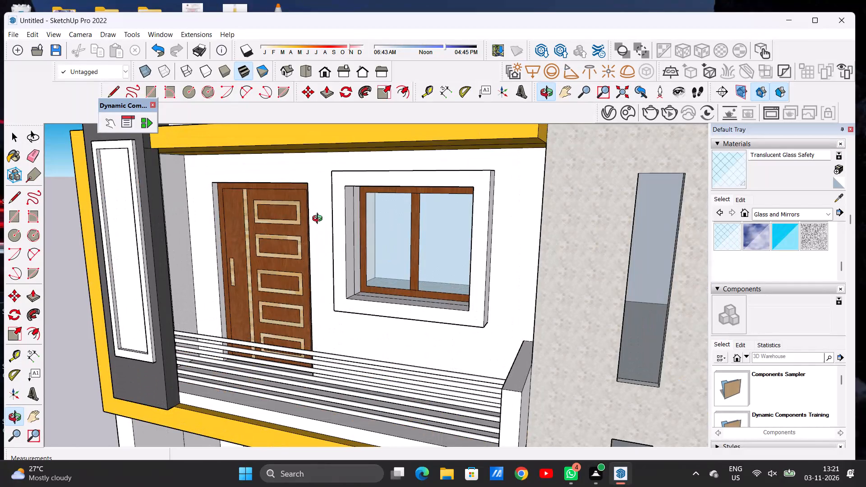
pyautogui.scroll(-2, 369, 273)
pyautogui.click(760, 210)
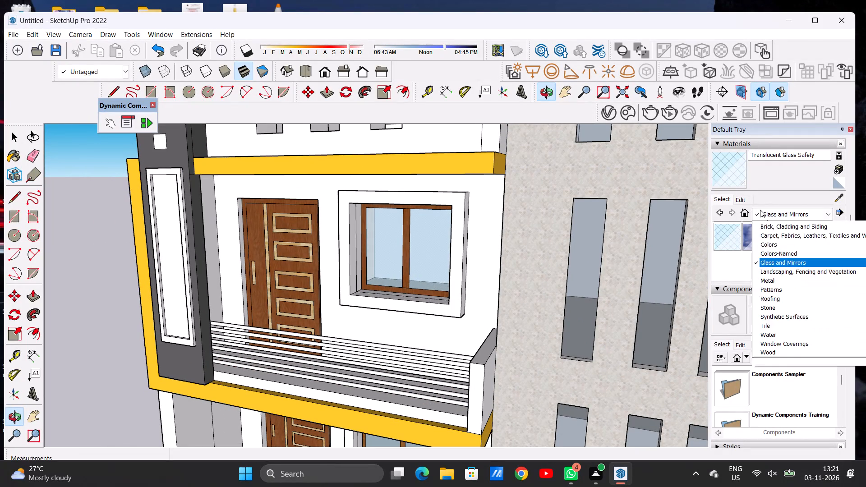
pyautogui.click(774, 312)
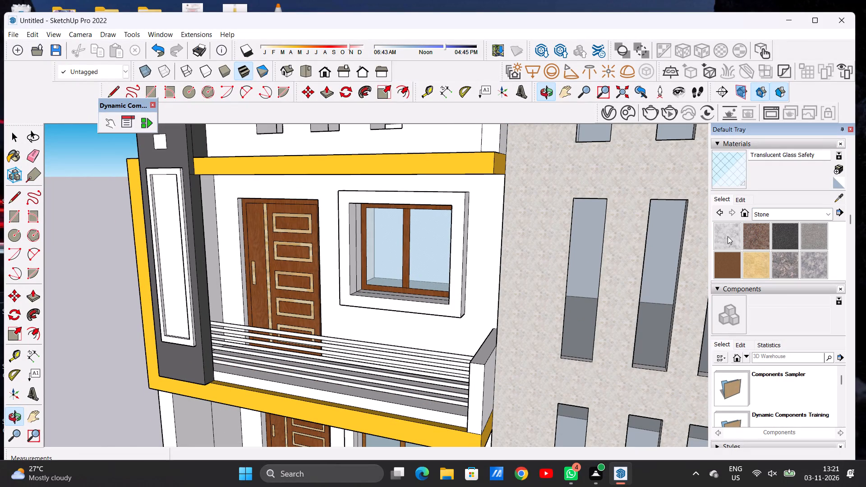
pyautogui.click(725, 236)
pyautogui.scroll(11, 455, 249)
pyautogui.click(460, 242)
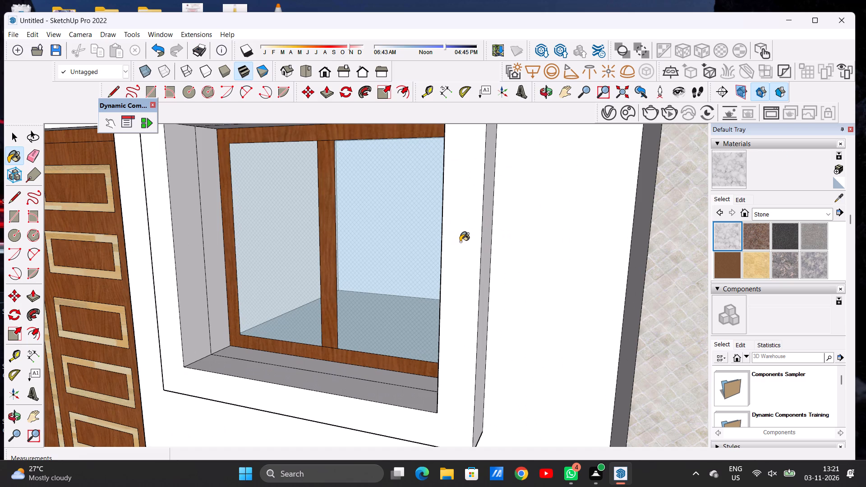
# Lighten the Carrera Marble material by raising its colour brightness to nearly the maximum.
pyautogui.scroll(-8, 467, 255)
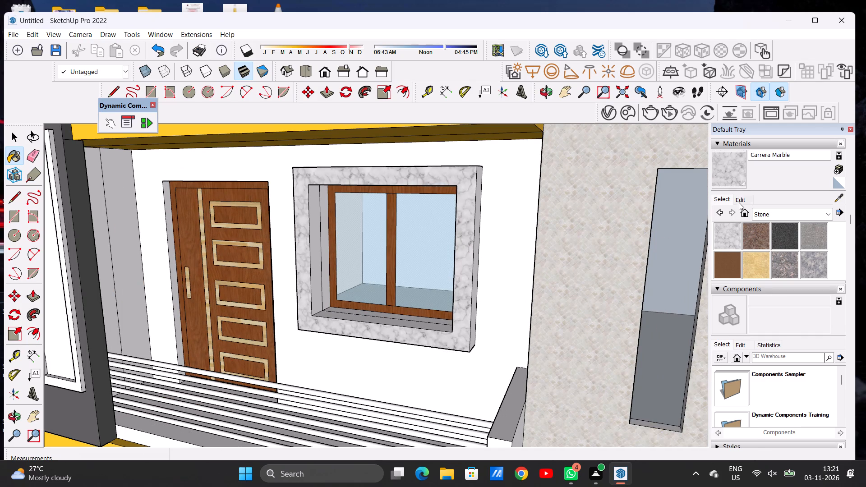
pyautogui.click(739, 202)
pyautogui.click(768, 240)
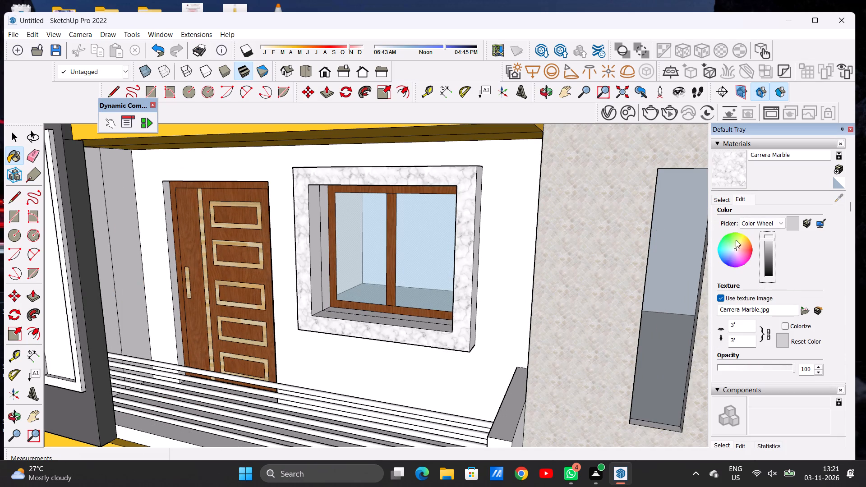
# Paint the outer strips of the first-floor window's inner side reveal and sill with the lightened Carrera Marble.
pyautogui.scroll(11, 319, 251)
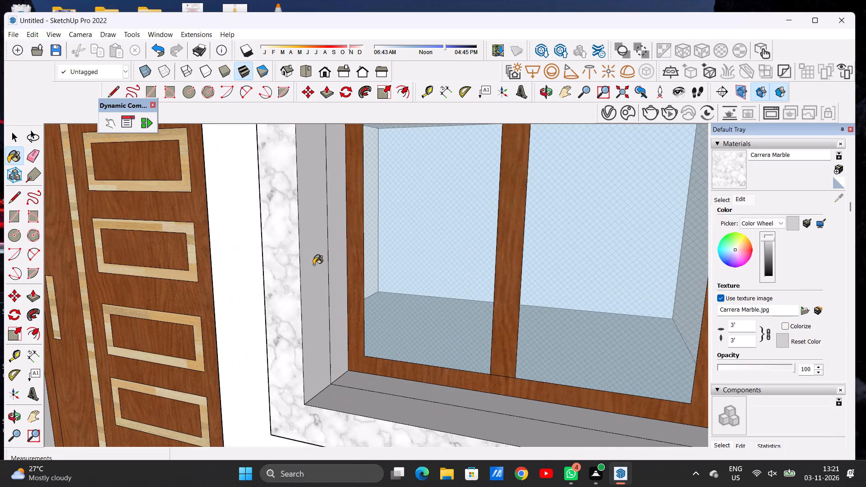
pyautogui.click(313, 265)
pyautogui.click(335, 400)
pyautogui.scroll(-1, 351, 385)
pyautogui.scroll(1, 351, 386)
pyautogui.scroll(-5, 351, 387)
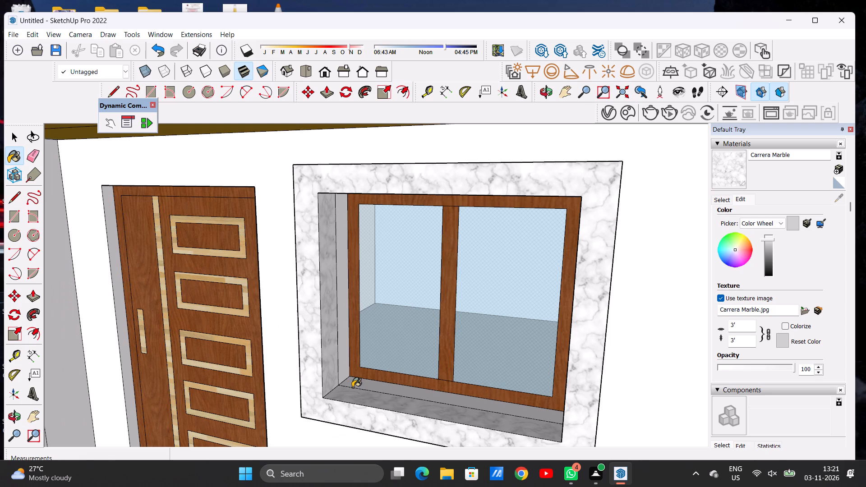
# Paint the outer side face and top face of the first-floor window's projecting surround with Carrera Marble.
pyautogui.press('o')
pyautogui.scroll(-6, 367, 336)
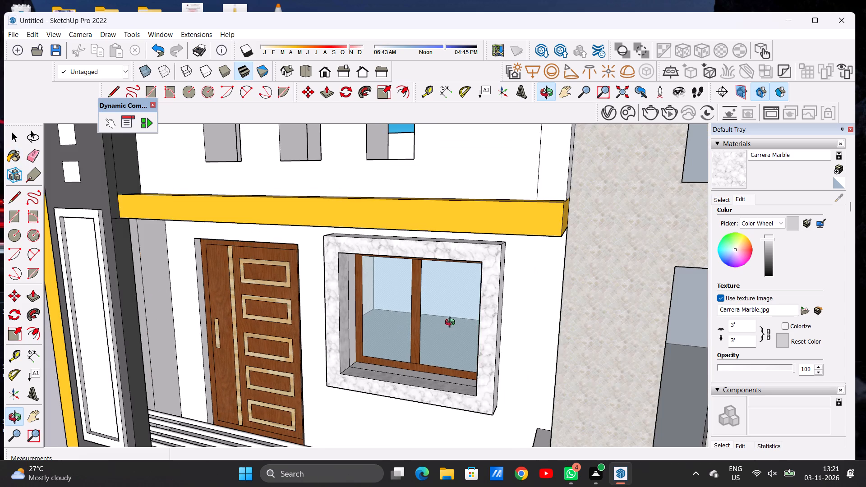
pyautogui.moveTo(467, 322); pyautogui.dragTo(387, 319)
pyautogui.scroll(8, 434, 271)
pyautogui.scroll(-1, 455, 265)
pyautogui.scroll(2, 455, 265)
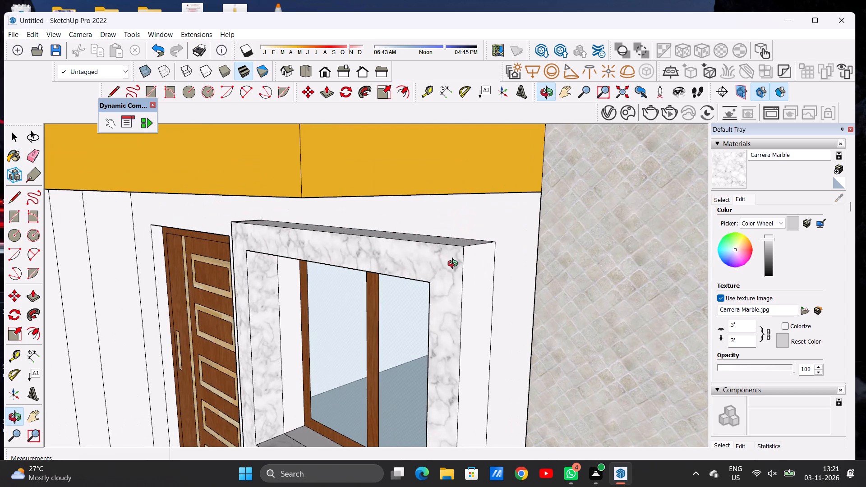
pyautogui.moveTo(462, 252); pyautogui.dragTo(458, 266)
pyautogui.scroll(4, 461, 282)
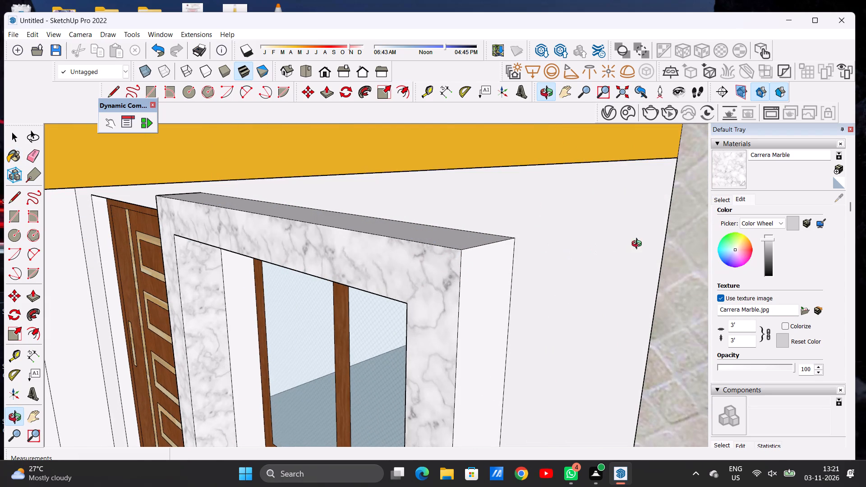
pyautogui.click(722, 181)
pyautogui.click(475, 287)
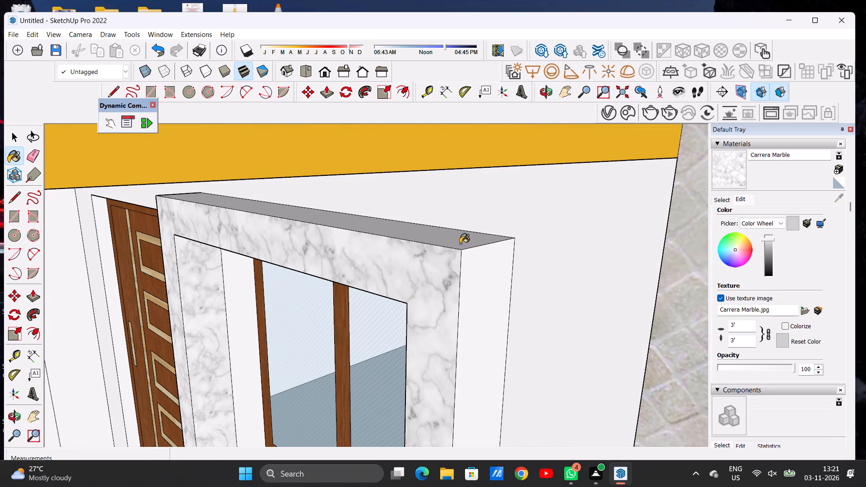
pyautogui.click(460, 243)
pyautogui.press('o')
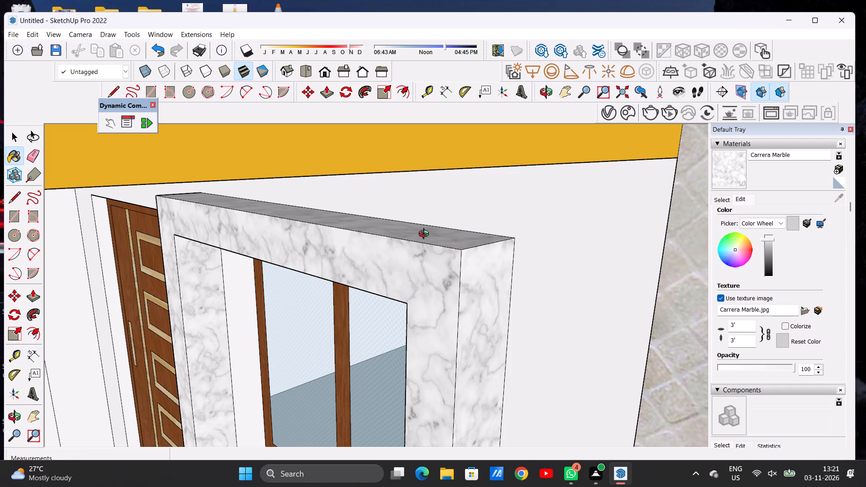
# Paint the outer strip of the first-floor window's opposite inner reveal and the surround's door-facing outer side with Carrera Marble.
pyautogui.scroll(-11, 421, 255)
pyautogui.moveTo(305, 338); pyautogui.dragTo(546, 305)
pyautogui.moveTo(462, 328); pyautogui.dragTo(476, 326)
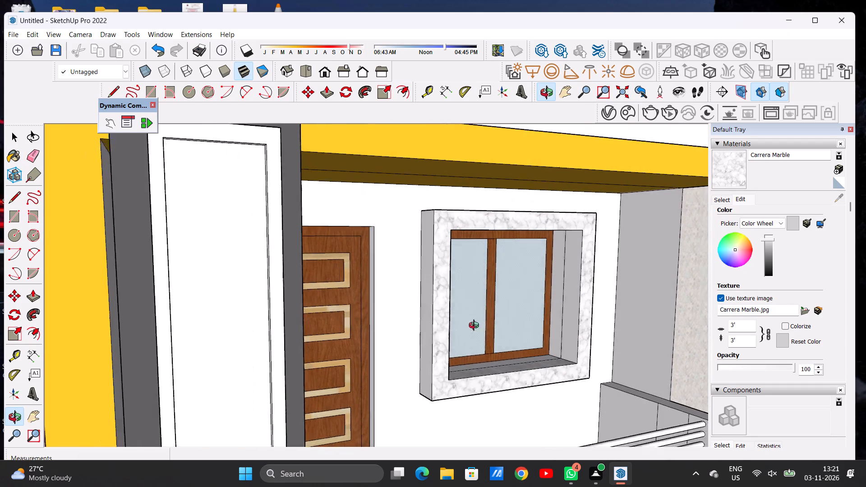
pyautogui.moveTo(476, 326); pyautogui.dragTo(494, 326)
pyautogui.scroll(7, 445, 372)
pyautogui.scroll(-11, 428, 369)
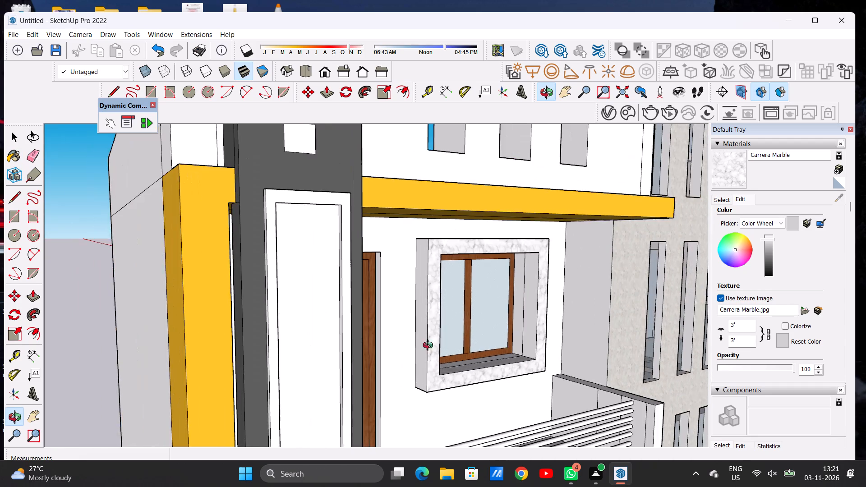
pyautogui.scroll(12, 441, 234)
pyautogui.moveTo(434, 275); pyautogui.dragTo(438, 289)
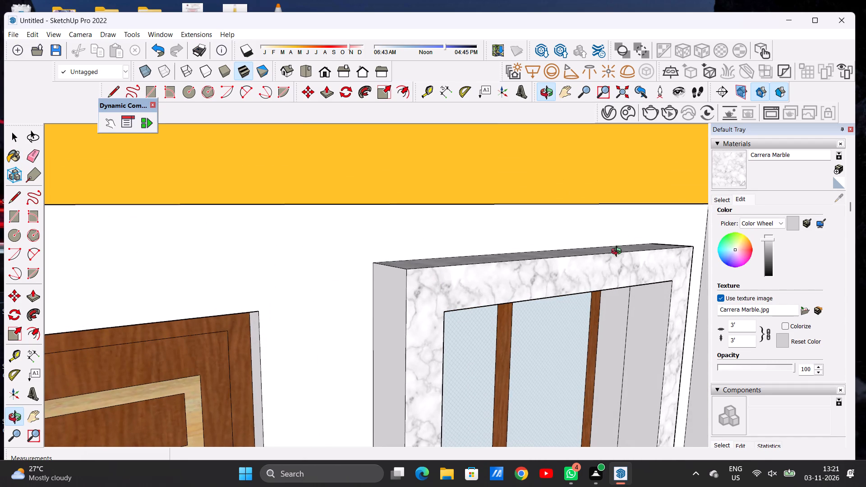
pyautogui.click(727, 173)
pyautogui.click(653, 304)
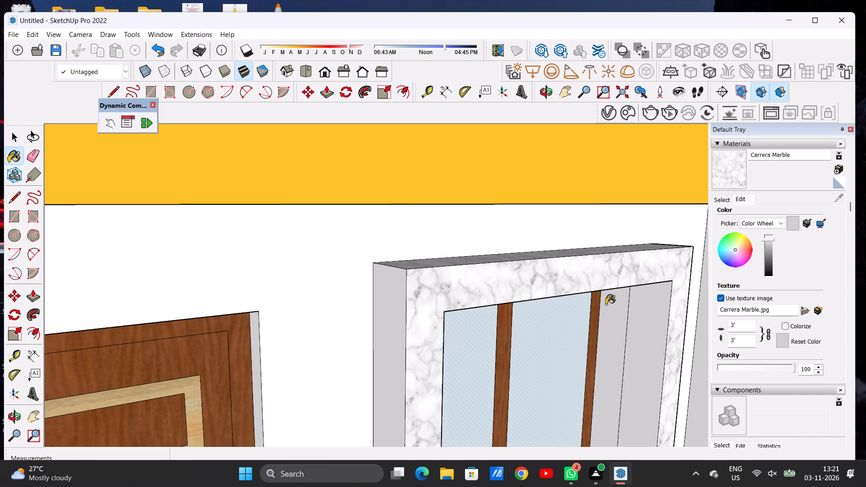
pyautogui.click(409, 264)
pyautogui.click(392, 293)
pyautogui.scroll(1, 407, 273)
pyautogui.scroll(-1, 407, 273)
pyautogui.scroll(2, 407, 273)
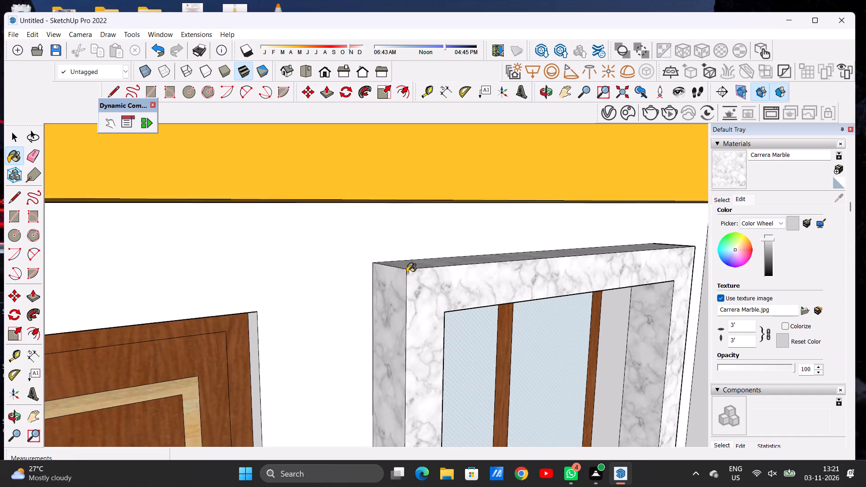
pyautogui.scroll(9, 407, 273)
pyautogui.click(406, 263)
pyautogui.scroll(-12, 391, 273)
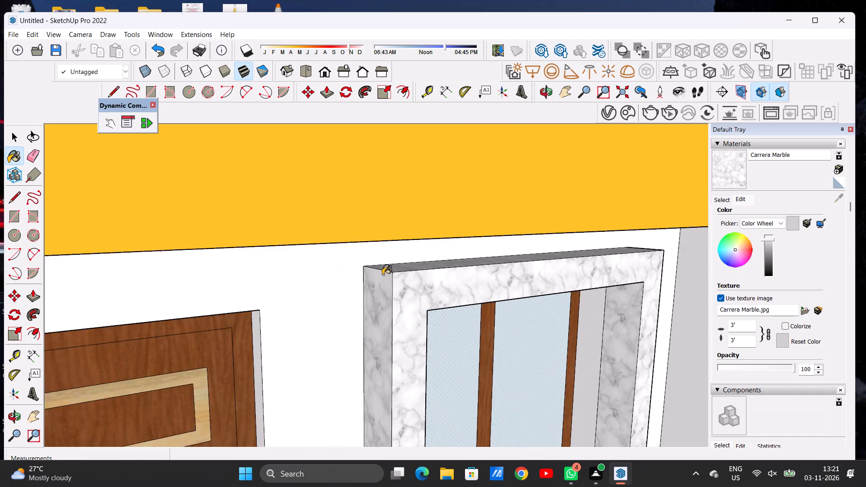
# Paint the underside of the first-floor window's projecting surround with Carrera Marble.
pyautogui.scroll(-18, 382, 275)
pyautogui.scroll(1, 398, 349)
pyautogui.scroll(-1, 399, 350)
pyautogui.scroll(9, 400, 350)
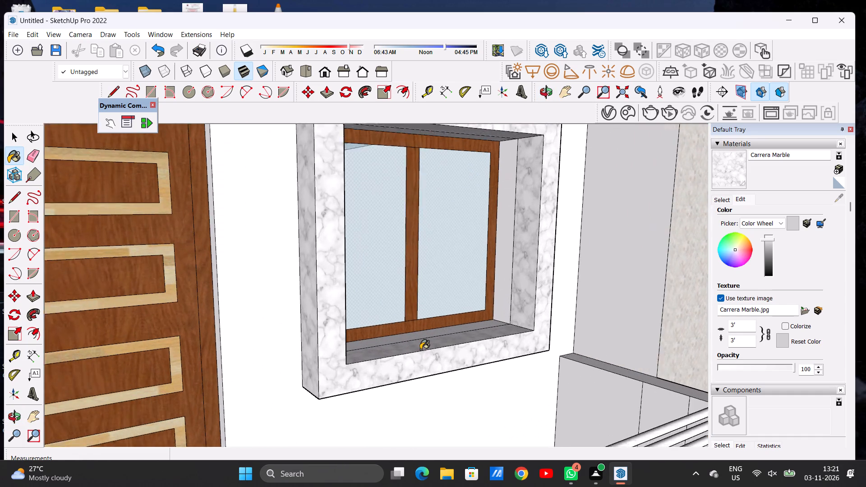
pyautogui.scroll(2, 420, 349)
pyautogui.press('o')
pyautogui.scroll(-6, 315, 381)
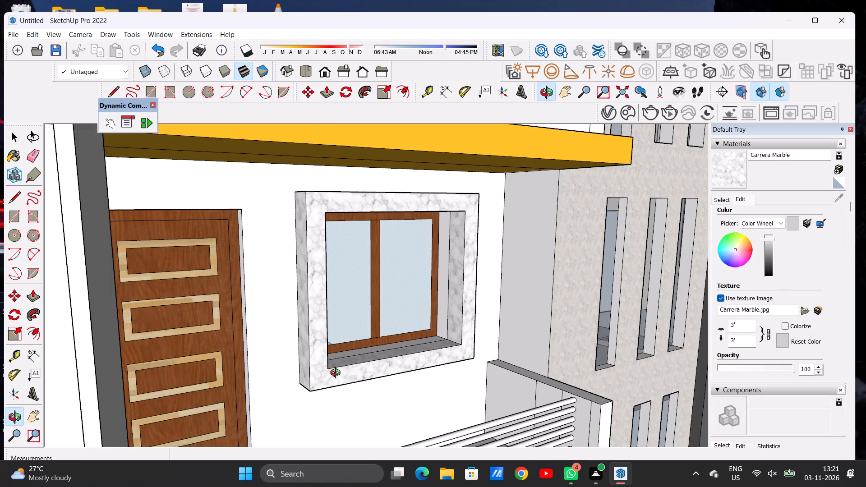
pyautogui.moveTo(418, 383); pyautogui.dragTo(367, 372)
pyautogui.scroll(9, 373, 360)
pyautogui.moveTo(399, 368); pyautogui.dragTo(399, 358)
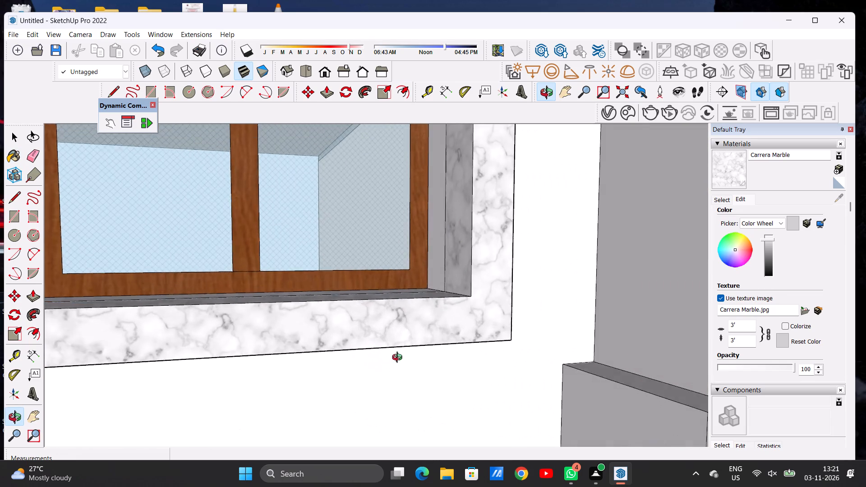
pyautogui.moveTo(399, 358); pyautogui.dragTo(369, 288)
pyautogui.moveTo(377, 294); pyautogui.dragTo(377, 327)
pyautogui.scroll(2, 428, 344)
pyautogui.scroll(-1, 428, 344)
pyautogui.scroll(3, 428, 344)
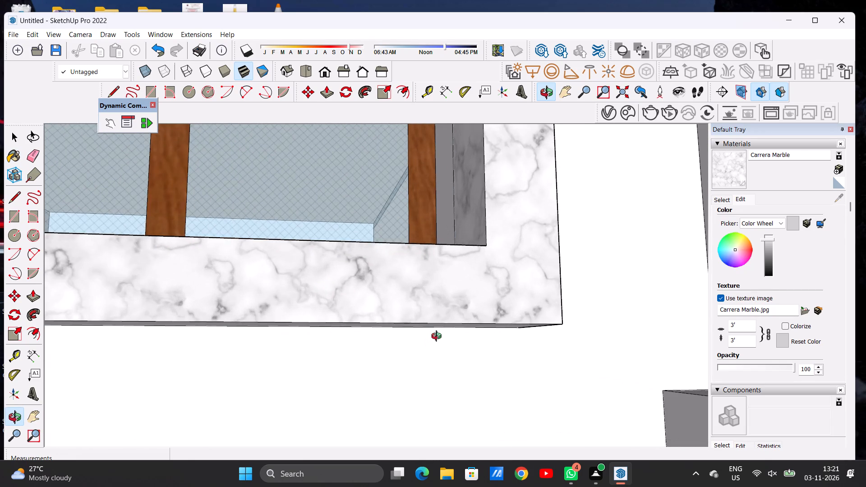
pyautogui.moveTo(442, 338); pyautogui.dragTo(442, 310)
pyautogui.moveTo(442, 312); pyautogui.dragTo(442, 333)
pyautogui.scroll(-6, 442, 343)
pyautogui.scroll(1, 442, 357)
pyautogui.scroll(-1, 442, 358)
pyautogui.scroll(1, 442, 359)
pyautogui.scroll(-2, 442, 359)
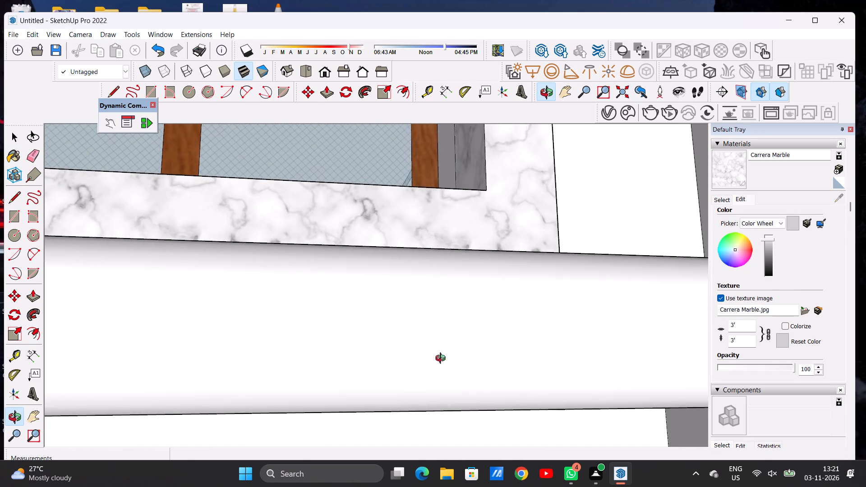
pyautogui.scroll(-2, 442, 359)
pyautogui.scroll(1, 442, 368)
pyautogui.scroll(-16, 442, 368)
pyautogui.scroll(16, 486, 288)
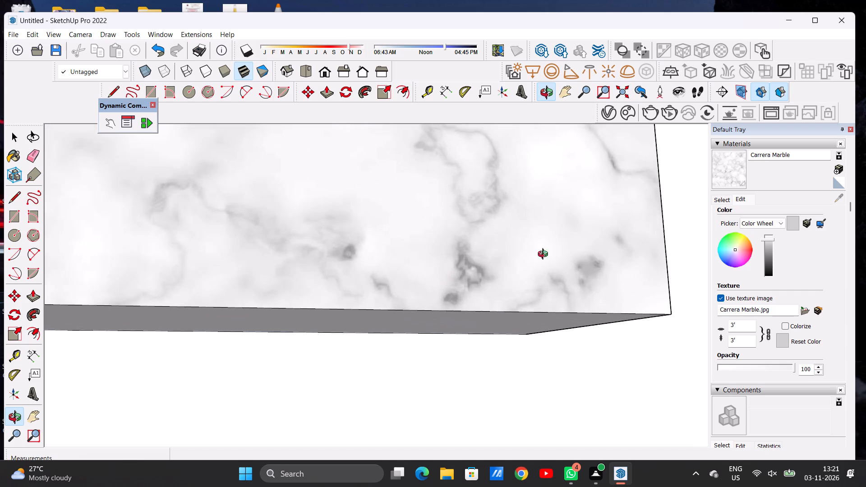
pyautogui.click(727, 167)
pyautogui.click(510, 325)
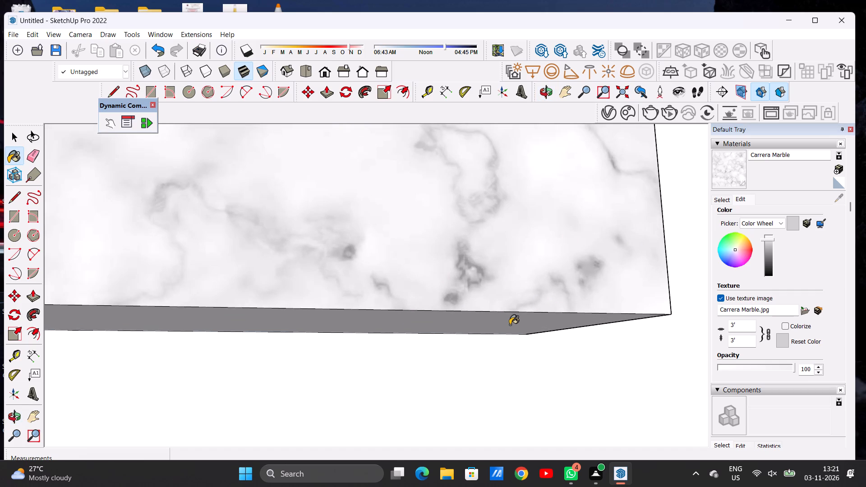
pyautogui.press('space')
pyautogui.write('O')
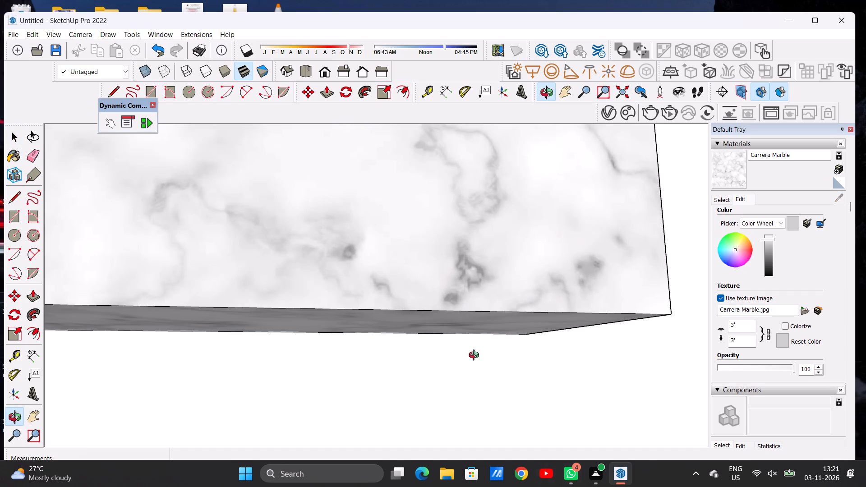
# Examine the marble window surround and the overall front facade from several distances and angles.
pyautogui.scroll(-18, 394, 322)
pyautogui.scroll(1, 441, 331)
pyautogui.scroll(-19, 441, 331)
pyautogui.scroll(1, 437, 322)
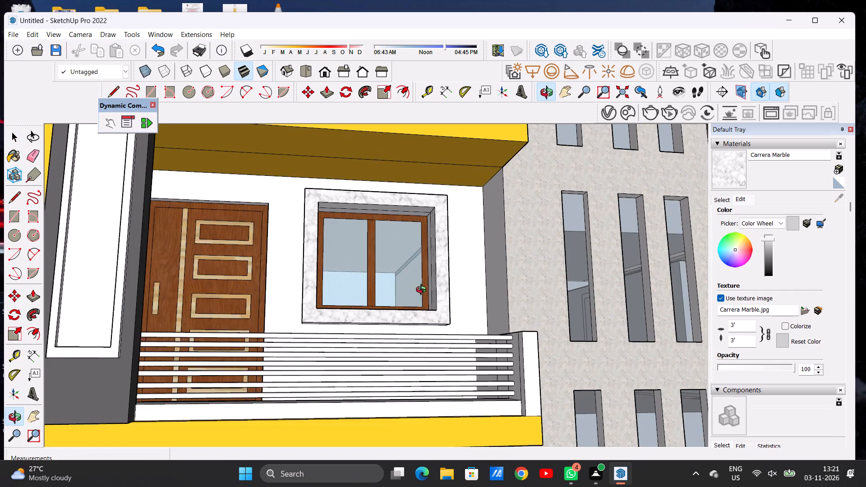
pyautogui.moveTo(422, 291); pyautogui.dragTo(403, 355)
pyautogui.scroll(-8, 484, 327)
pyautogui.moveTo(376, 332); pyautogui.dragTo(465, 311)
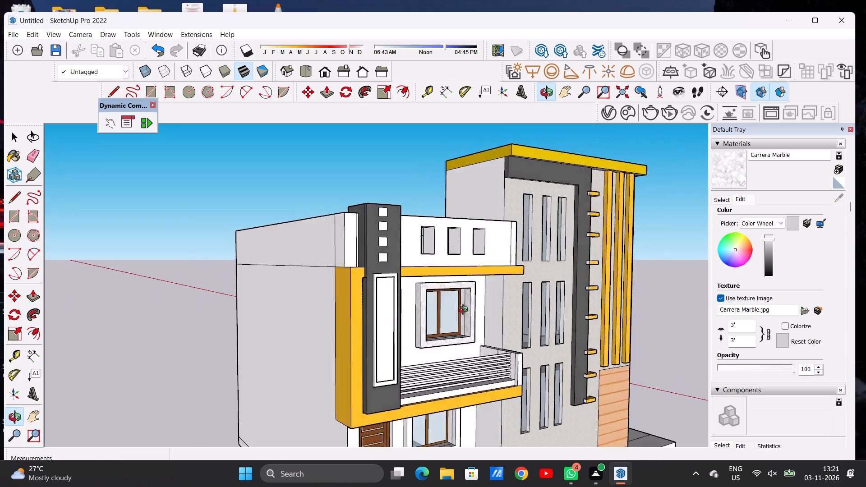
pyautogui.moveTo(465, 311); pyautogui.dragTo(342, 313)
pyautogui.scroll(-7, 344, 326)
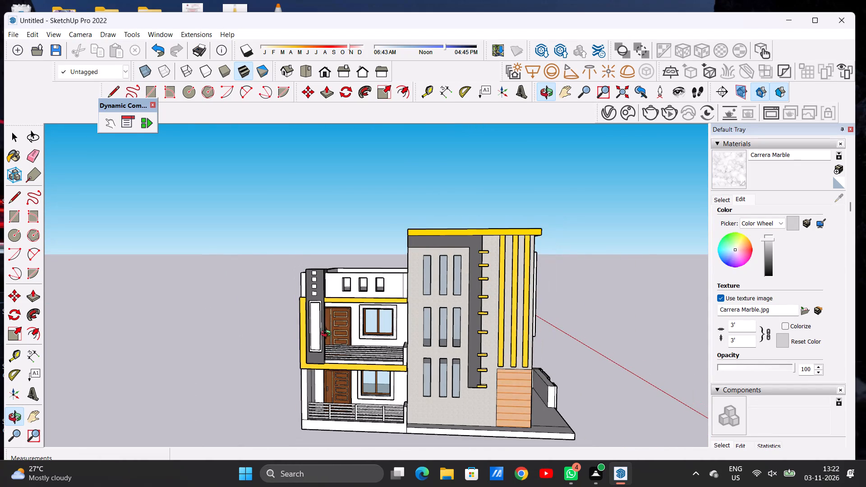
pyautogui.scroll(-1, 343, 326)
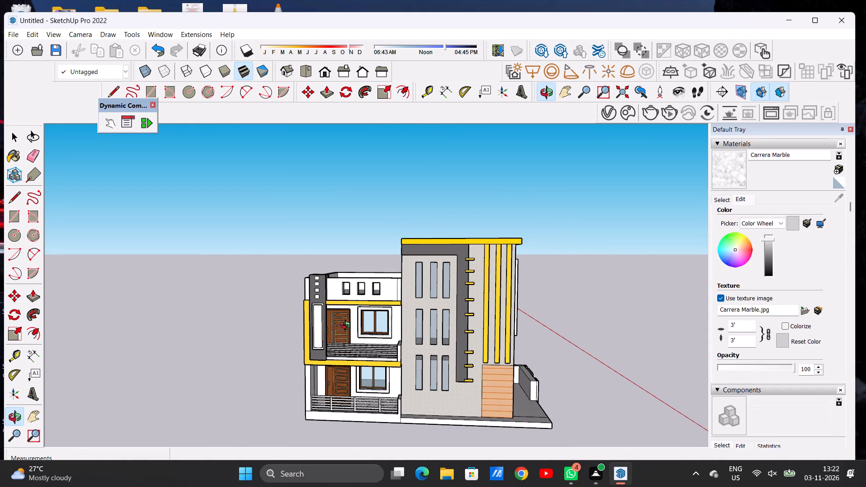
pyautogui.scroll(7, 361, 326)
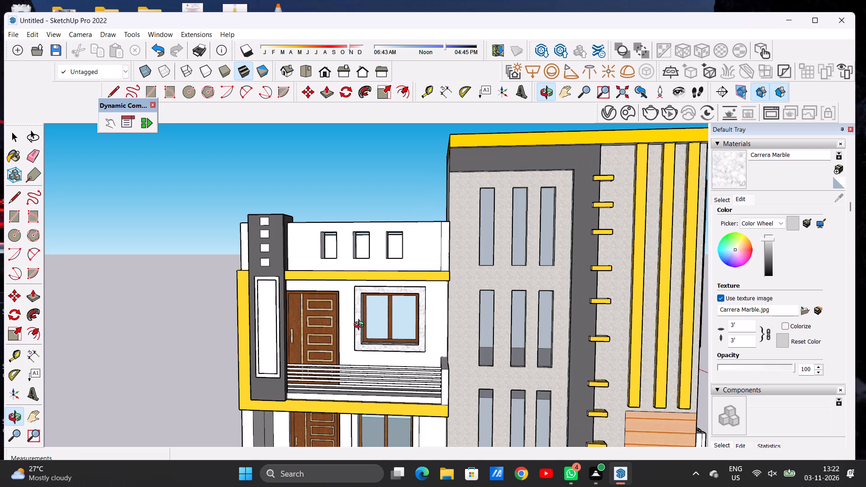
pyautogui.moveTo(354, 324); pyautogui.dragTo(343, 335)
pyautogui.moveTo(345, 334); pyautogui.dragTo(350, 333)
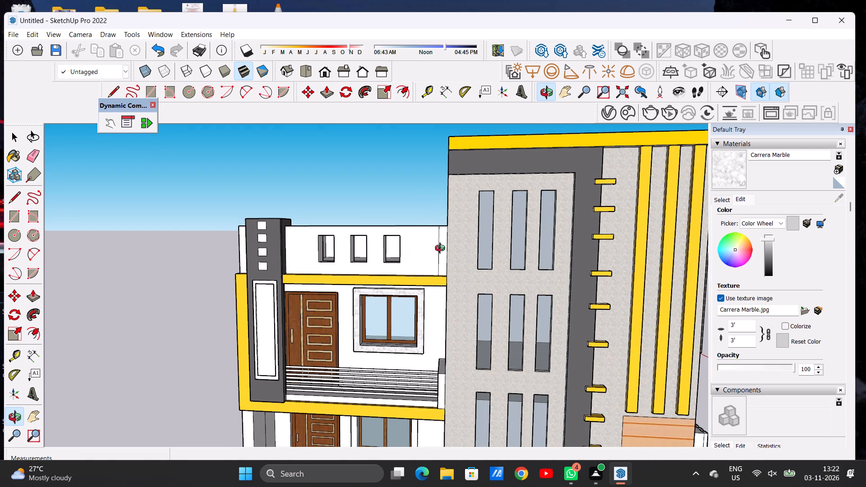
# Paint the front face of the roof parapet above the first-floor balcony with Formica Graystone from the Synthetic Surfaces collection.
pyautogui.scroll(3, 442, 249)
pyautogui.moveTo(407, 255); pyautogui.dragTo(368, 294)
pyautogui.scroll(-2, 405, 267)
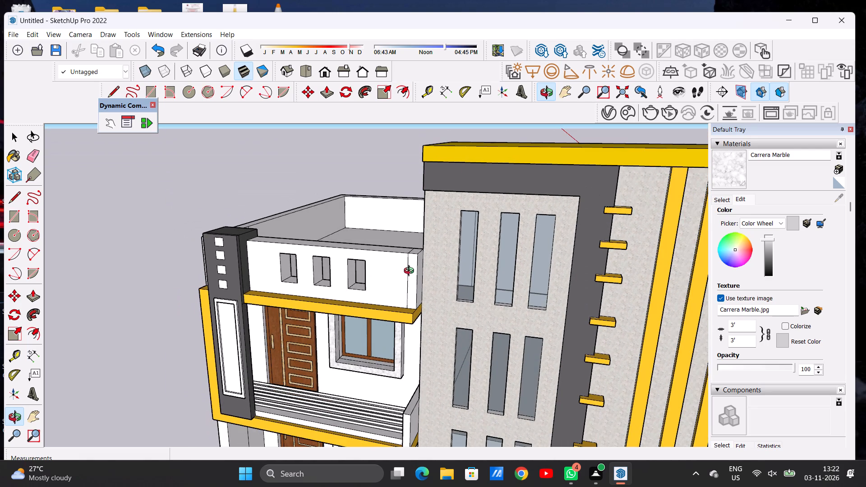
pyautogui.click(725, 202)
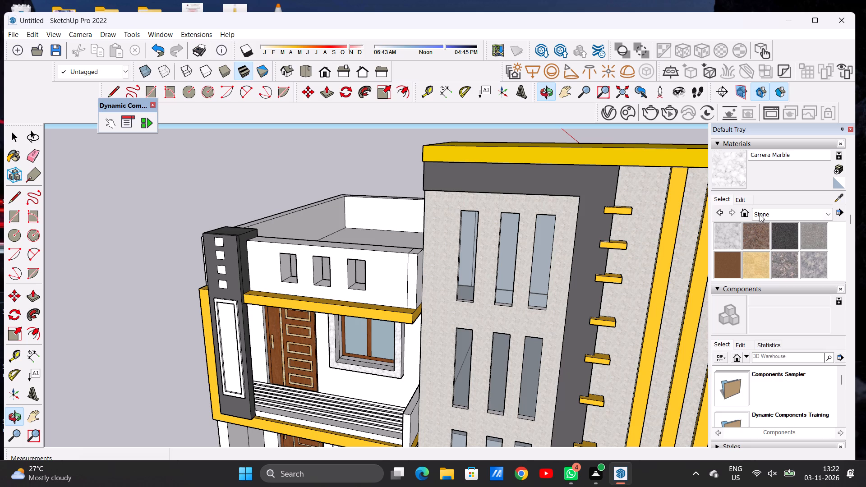
pyautogui.click(758, 213)
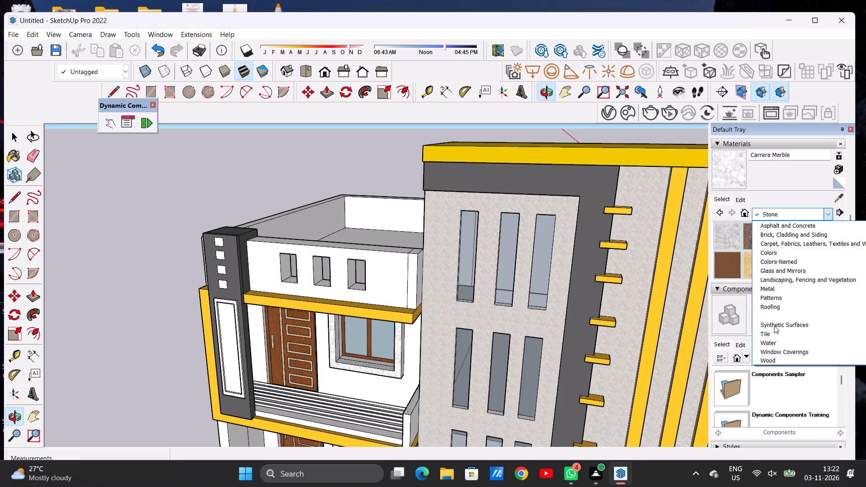
pyautogui.click(778, 324)
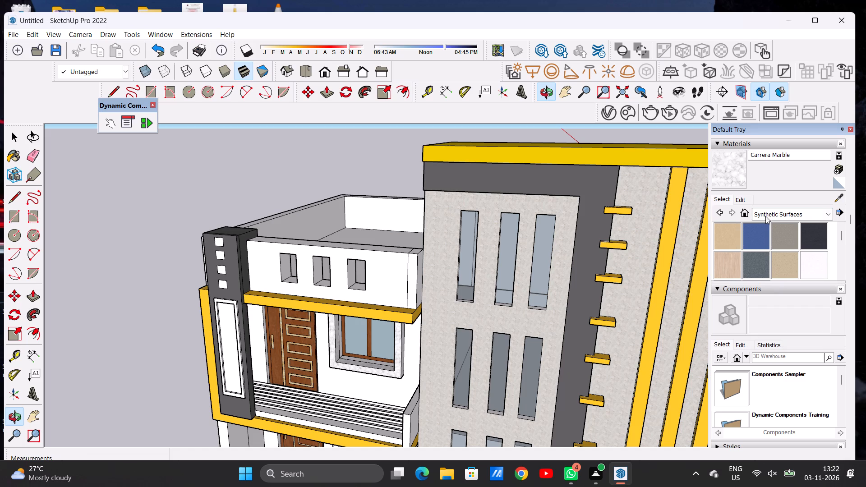
pyautogui.click(785, 237)
pyautogui.scroll(6, 365, 272)
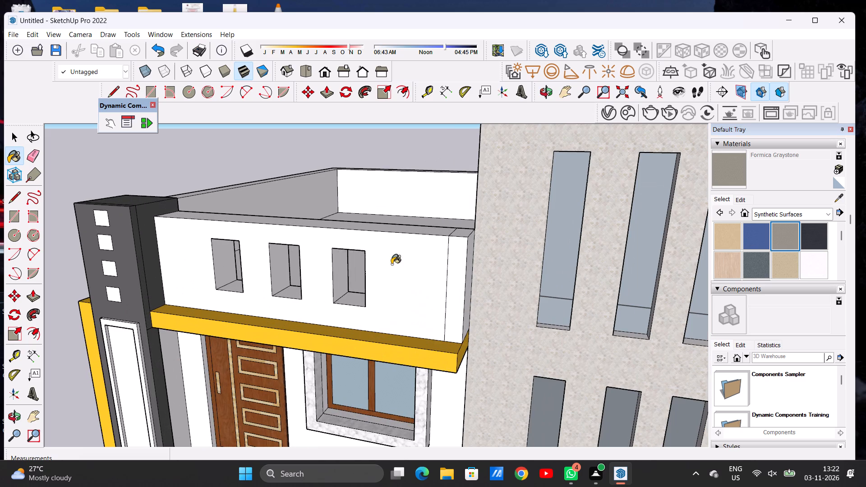
pyautogui.click(392, 264)
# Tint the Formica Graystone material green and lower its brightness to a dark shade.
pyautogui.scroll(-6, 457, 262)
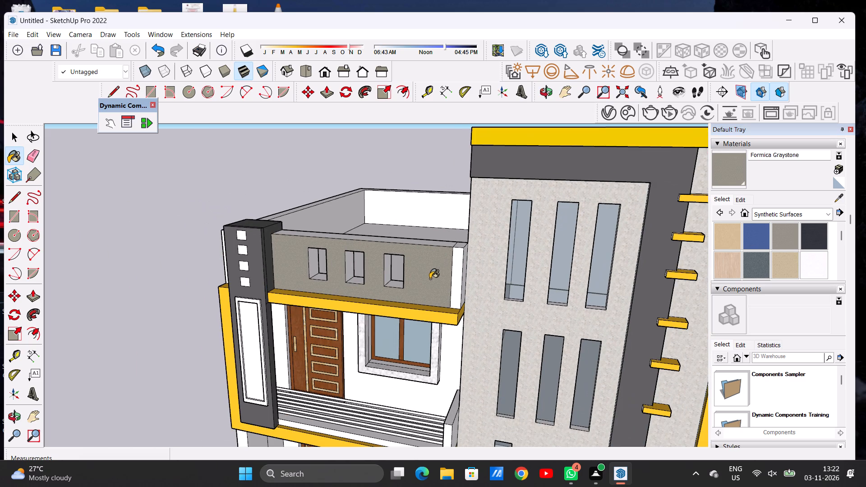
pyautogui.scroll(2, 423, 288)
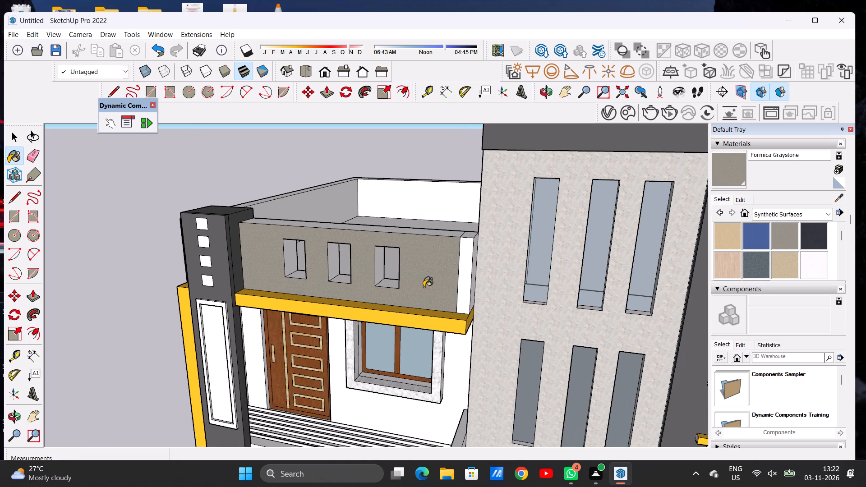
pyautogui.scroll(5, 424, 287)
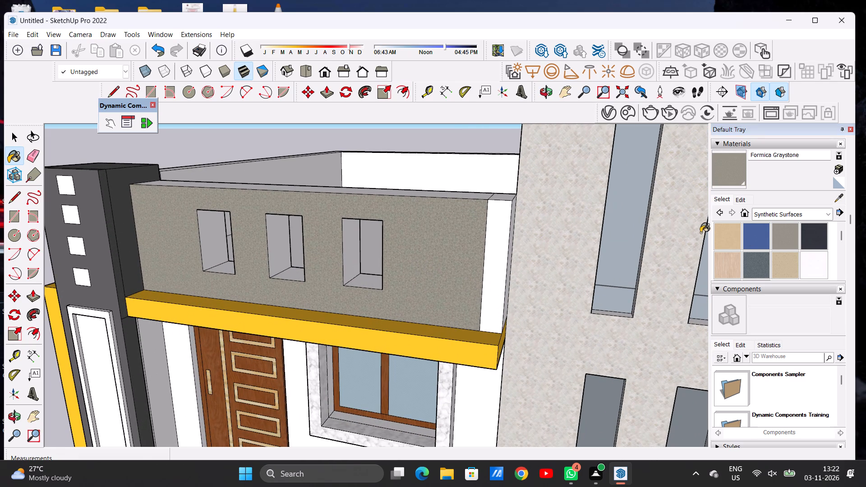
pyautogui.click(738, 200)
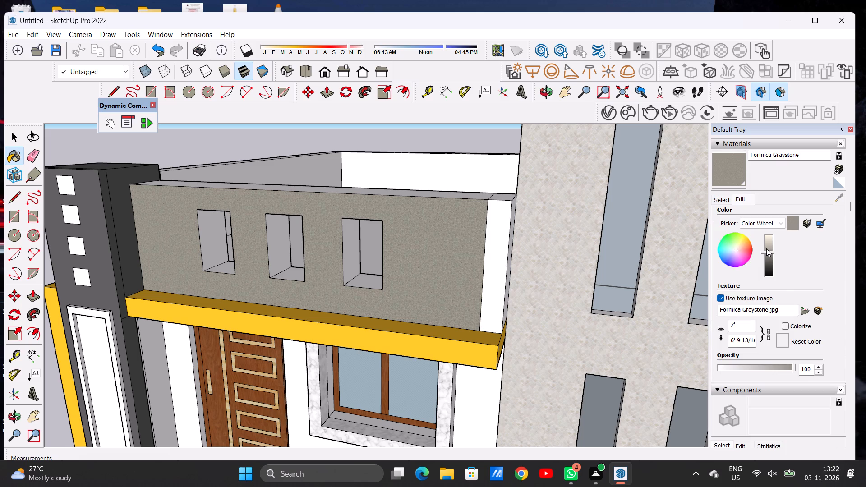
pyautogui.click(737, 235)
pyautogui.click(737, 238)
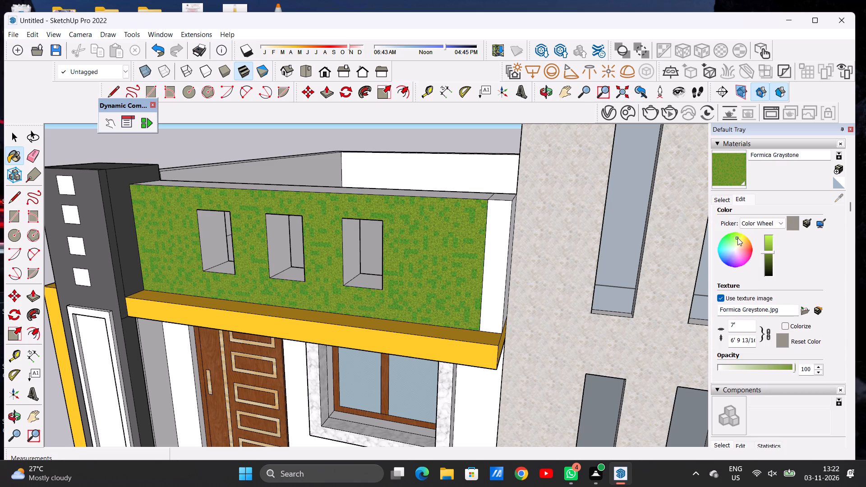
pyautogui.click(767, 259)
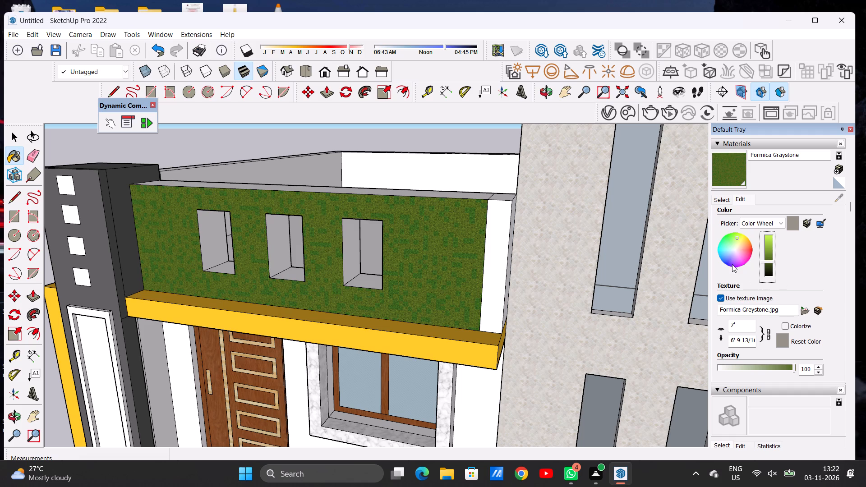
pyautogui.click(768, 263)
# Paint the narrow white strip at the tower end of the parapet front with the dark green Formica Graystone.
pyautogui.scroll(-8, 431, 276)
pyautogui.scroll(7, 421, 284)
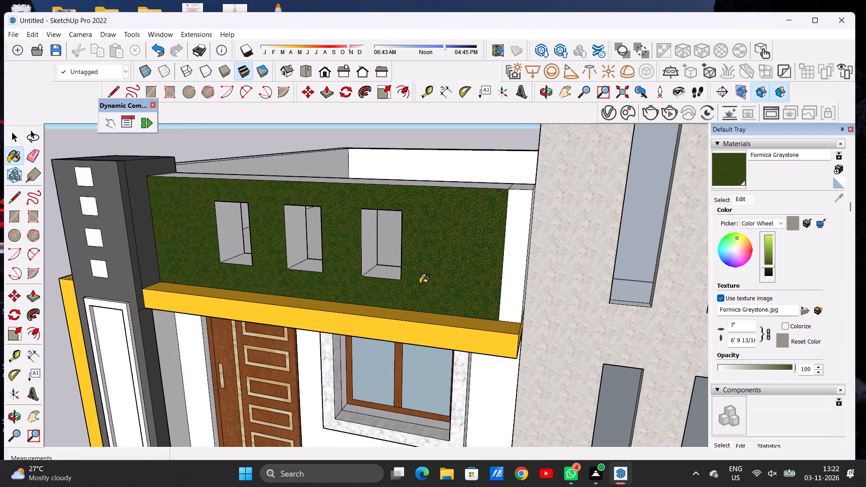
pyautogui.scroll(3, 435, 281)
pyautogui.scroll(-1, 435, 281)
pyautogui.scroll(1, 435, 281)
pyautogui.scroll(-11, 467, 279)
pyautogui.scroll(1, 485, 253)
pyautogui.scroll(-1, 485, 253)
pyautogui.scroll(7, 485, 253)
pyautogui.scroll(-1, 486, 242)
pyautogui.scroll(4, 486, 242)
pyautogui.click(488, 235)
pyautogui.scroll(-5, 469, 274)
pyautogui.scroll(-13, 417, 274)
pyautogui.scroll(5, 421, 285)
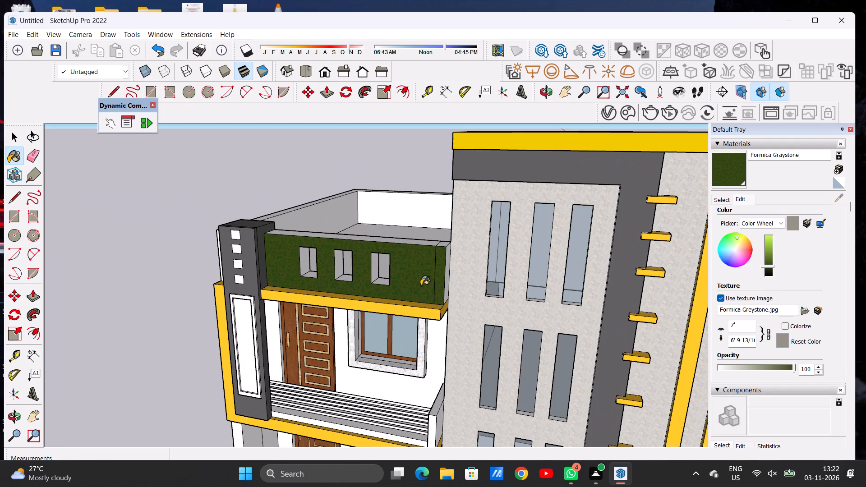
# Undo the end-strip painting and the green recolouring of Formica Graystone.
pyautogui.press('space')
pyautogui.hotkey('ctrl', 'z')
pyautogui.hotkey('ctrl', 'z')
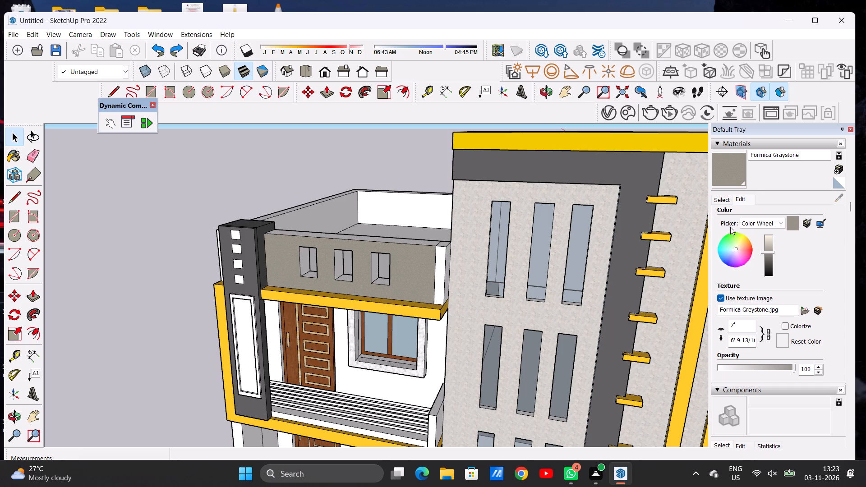
# Paint the narrow white strip at the tower end of the parapet front with Formica Graystone.
pyautogui.click(723, 169)
pyautogui.scroll(2, 408, 263)
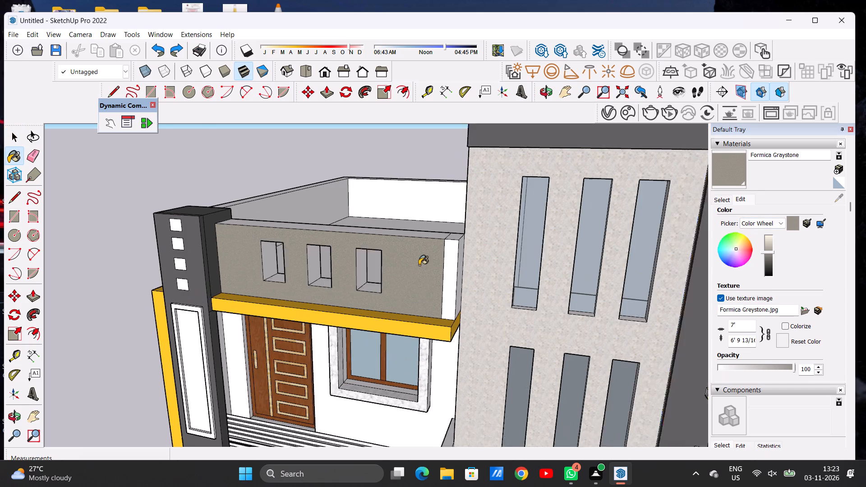
pyautogui.scroll(2, 419, 265)
pyautogui.click(456, 261)
# Paint the end face and both top faces of the front parapet with Formica Graystone.
pyautogui.press('o')
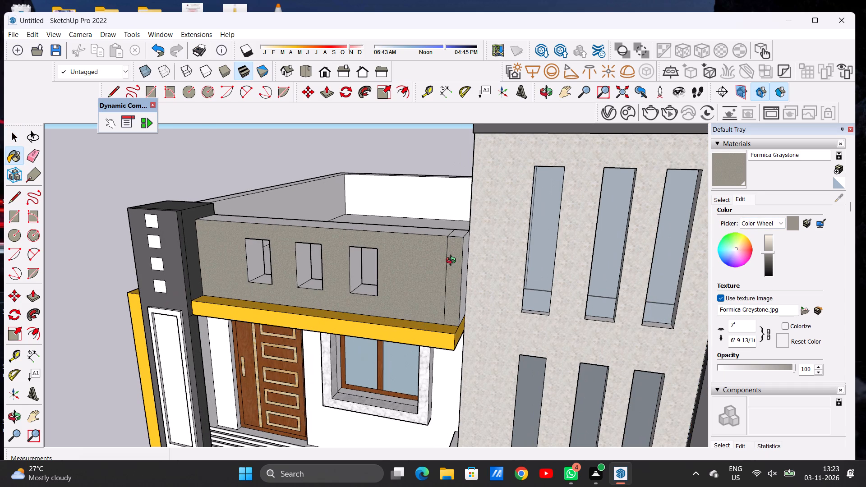
pyautogui.moveTo(447, 270); pyautogui.dragTo(371, 307)
pyautogui.scroll(3, 414, 289)
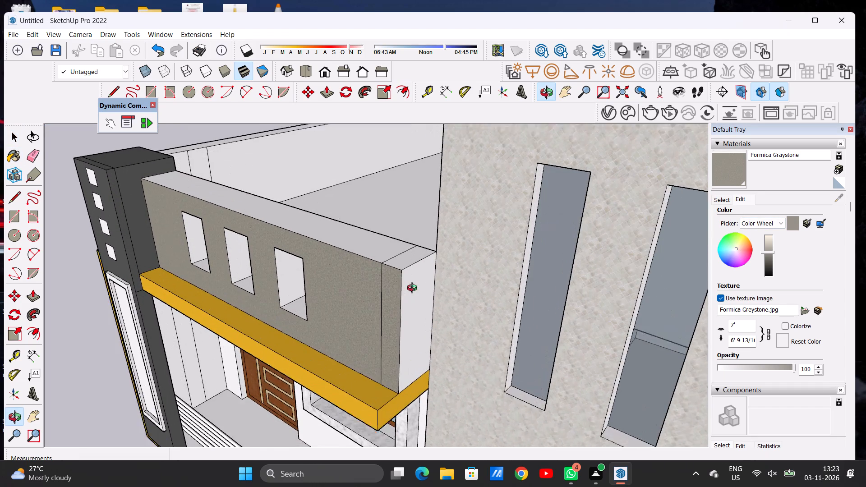
pyautogui.scroll(2, 414, 289)
pyautogui.click(732, 169)
pyautogui.scroll(4, 427, 243)
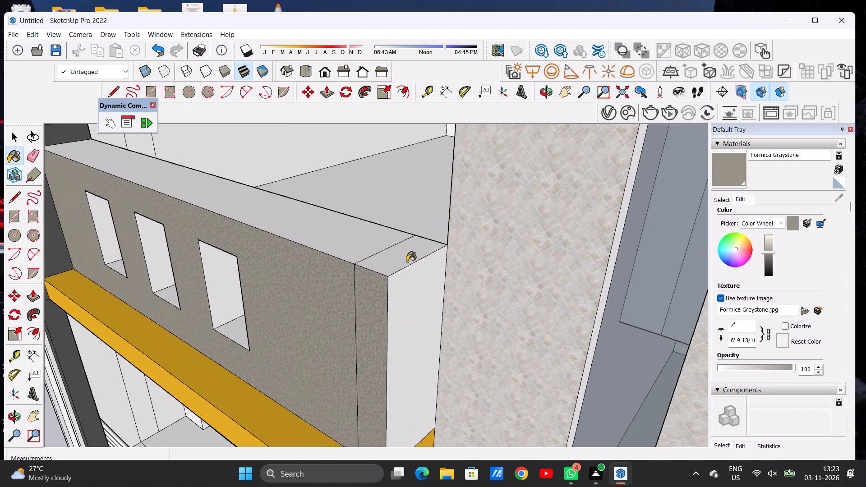
pyautogui.click(399, 257)
pyautogui.click(413, 306)
pyautogui.click(353, 234)
# Paint the white parapet front faces on the outer side of the dark column with Formica Graystone.
pyautogui.scroll(-12, 450, 256)
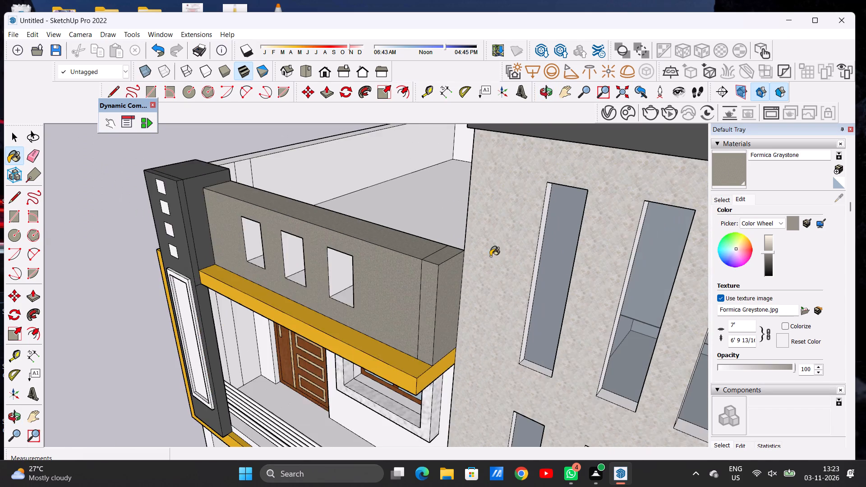
pyautogui.scroll(-5, 490, 256)
pyautogui.scroll(12, 328, 247)
pyautogui.scroll(-1, 328, 234)
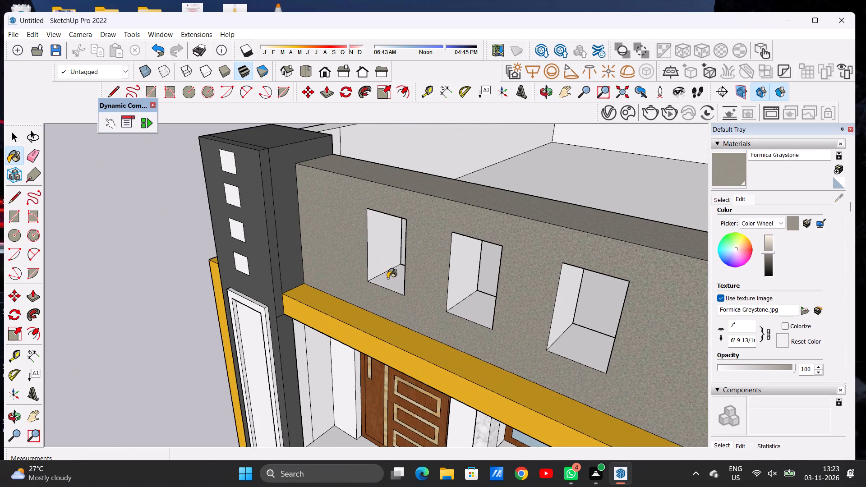
pyautogui.scroll(-5, 374, 269)
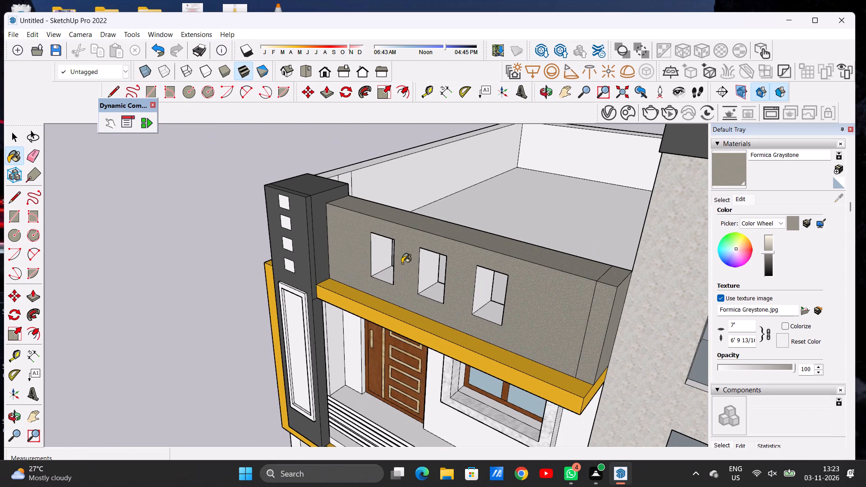
pyautogui.click(544, 93)
pyautogui.moveTo(419, 258); pyautogui.dragTo(520, 216)
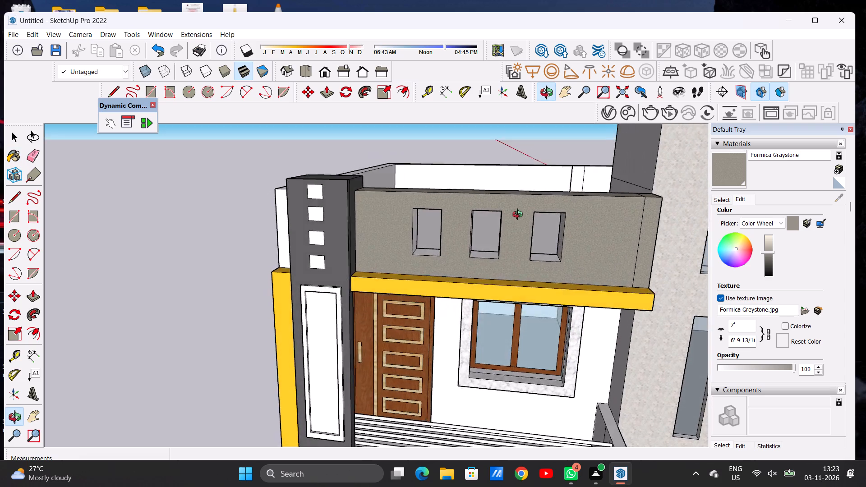
pyautogui.moveTo(520, 216); pyautogui.dragTo(526, 201)
pyautogui.scroll(-6, 373, 264)
pyautogui.moveTo(305, 257); pyautogui.dragTo(341, 256)
pyautogui.moveTo(355, 259); pyautogui.dragTo(381, 264)
pyautogui.scroll(8, 360, 242)
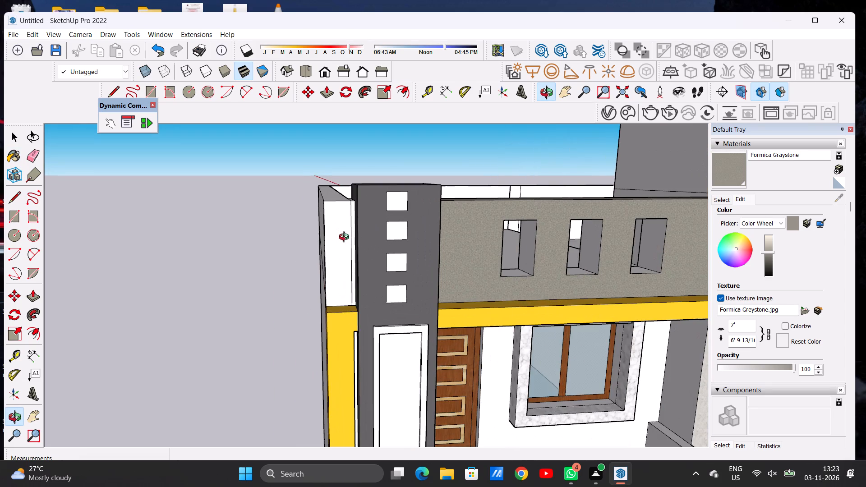
pyautogui.click(735, 174)
pyautogui.scroll(2, 337, 202)
pyautogui.scroll(-1, 337, 202)
pyautogui.scroll(2, 337, 202)
pyautogui.scroll(-1, 337, 202)
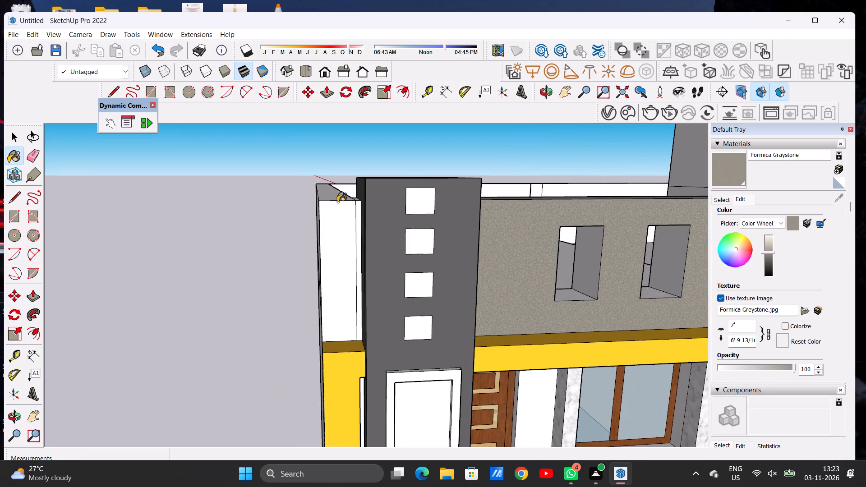
pyautogui.scroll(7, 353, 207)
pyautogui.click(358, 206)
pyautogui.click(328, 214)
# Paint the top faces of the parapet behind the dark column with Formica Graystone.
pyautogui.scroll(-6, 342, 225)
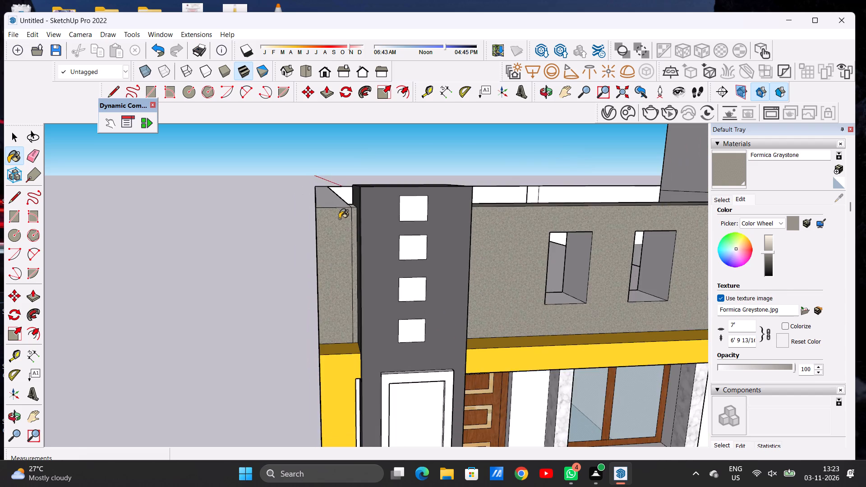
pyautogui.scroll(12, 335, 207)
pyautogui.click(337, 201)
pyautogui.scroll(5, 400, 209)
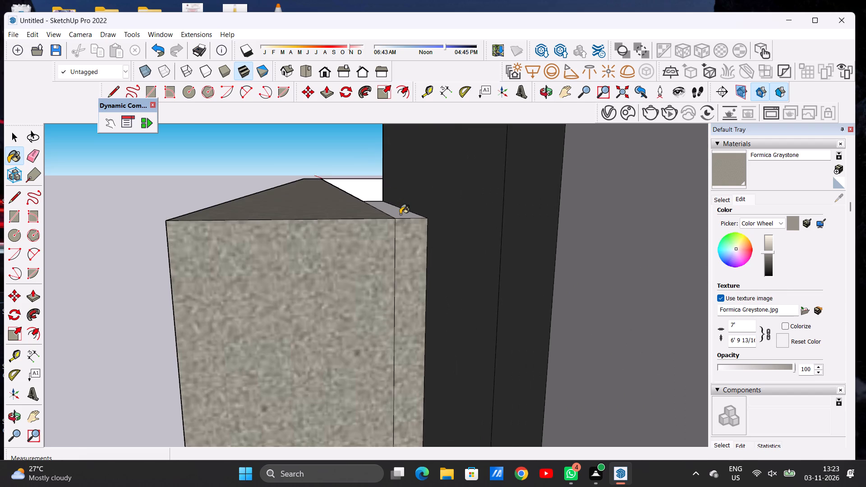
pyautogui.click(400, 214)
pyautogui.scroll(-20, 348, 225)
pyautogui.scroll(-18, 348, 225)
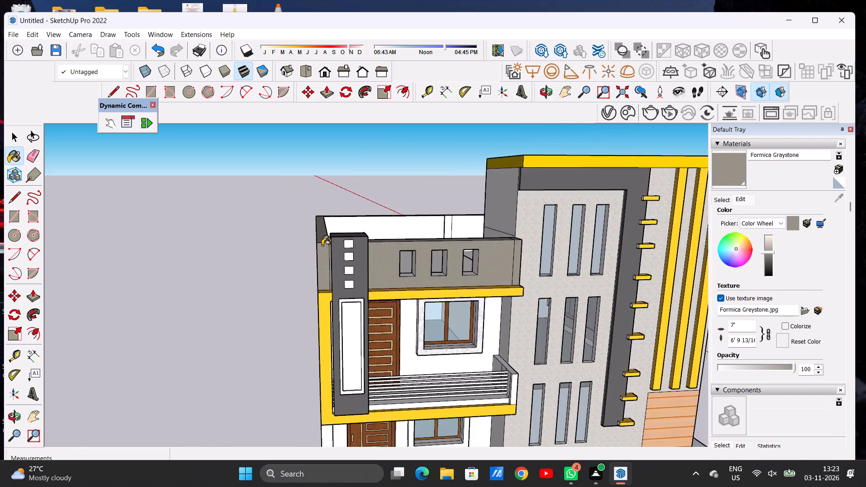
# Examine the parapet and outer walls of the house from the front, side and rear.
pyautogui.scroll(-4, 322, 245)
pyautogui.click(545, 95)
pyautogui.moveTo(513, 258); pyautogui.dragTo(285, 256)
pyautogui.moveTo(306, 274); pyautogui.dragTo(551, 278)
pyautogui.moveTo(215, 269); pyautogui.dragTo(290, 276)
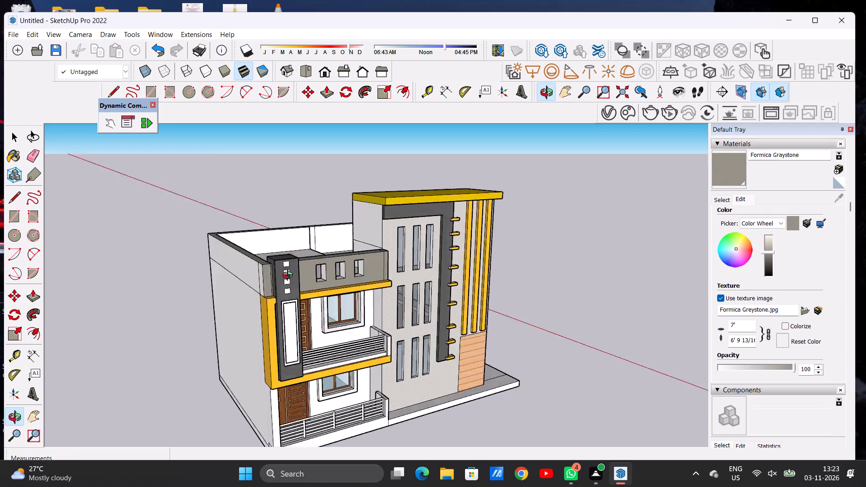
pyautogui.moveTo(290, 276); pyautogui.dragTo(407, 276)
pyautogui.moveTo(280, 278); pyautogui.dragTo(412, 299)
pyautogui.moveTo(260, 294); pyautogui.dragTo(479, 297)
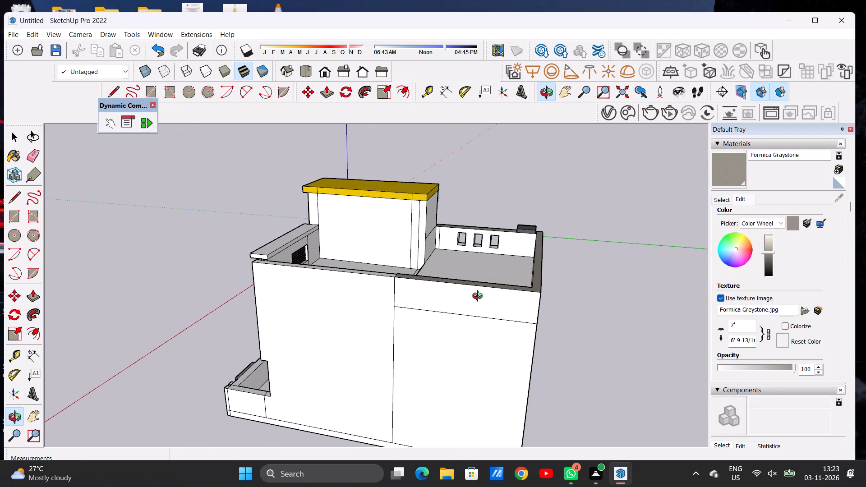
pyautogui.scroll(-1, 338, 320)
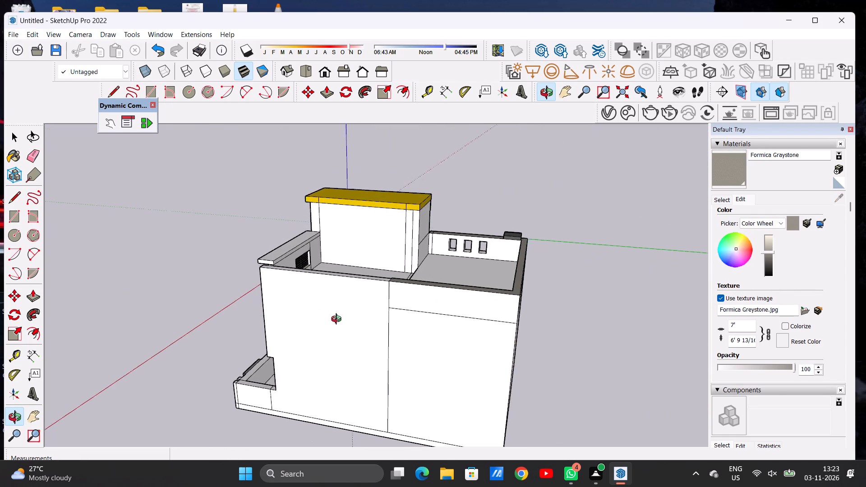
pyautogui.scroll(-5, 338, 320)
pyautogui.moveTo(380, 303); pyautogui.dragTo(229, 279)
pyautogui.moveTo(404, 285); pyautogui.dragTo(240, 285)
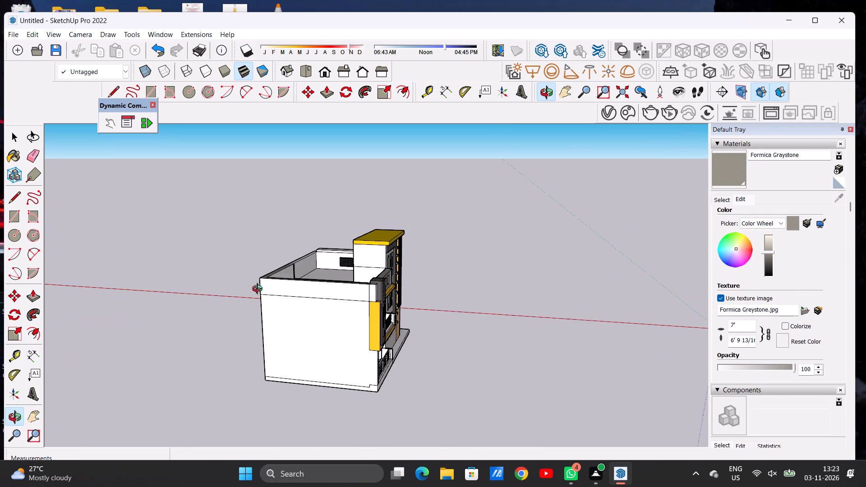
pyautogui.moveTo(378, 293); pyautogui.dragTo(145, 300)
# Paint the first-floor balcony wall around the door and window with Blinds Vertical Pattern from the Window Coverings collection.
pyautogui.scroll(11, 314, 299)
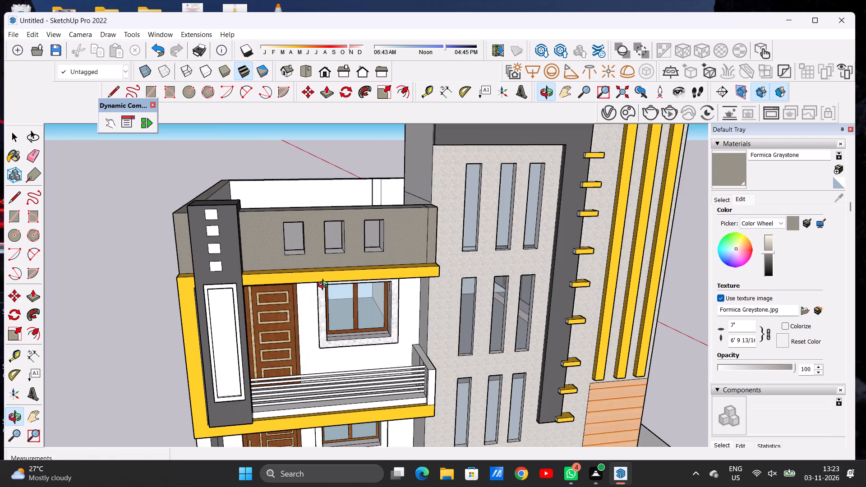
pyautogui.scroll(6, 325, 286)
pyautogui.scroll(-1, 325, 303)
pyautogui.scroll(1, 325, 303)
pyautogui.moveTo(315, 333); pyautogui.dragTo(282, 312)
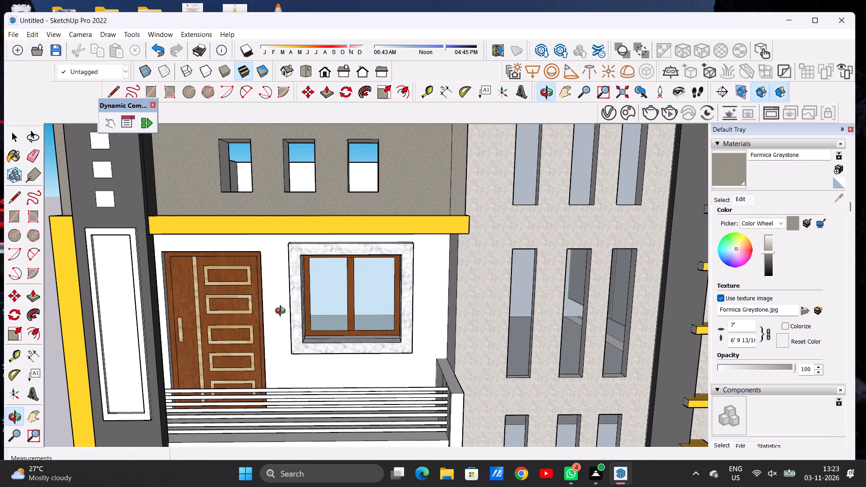
pyautogui.scroll(-2, 297, 310)
pyautogui.scroll(3, 284, 337)
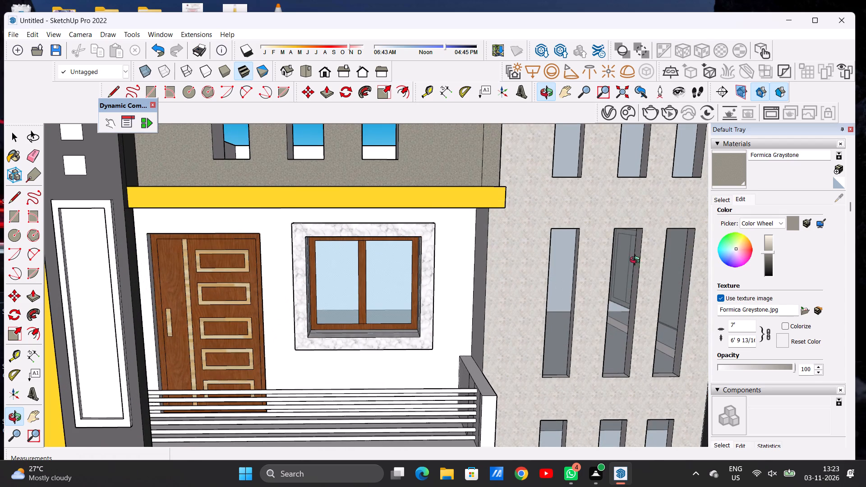
pyautogui.click(718, 199)
pyautogui.click(759, 211)
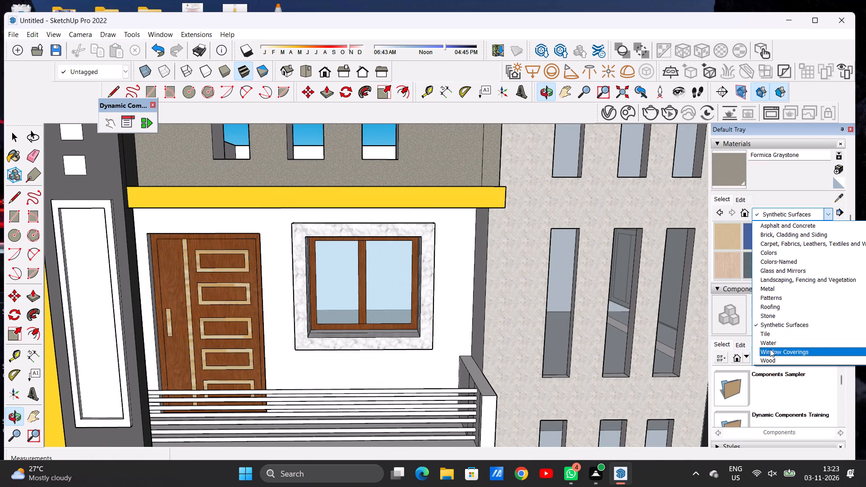
pyautogui.click(770, 349)
pyautogui.click(807, 236)
pyautogui.scroll(4, 260, 270)
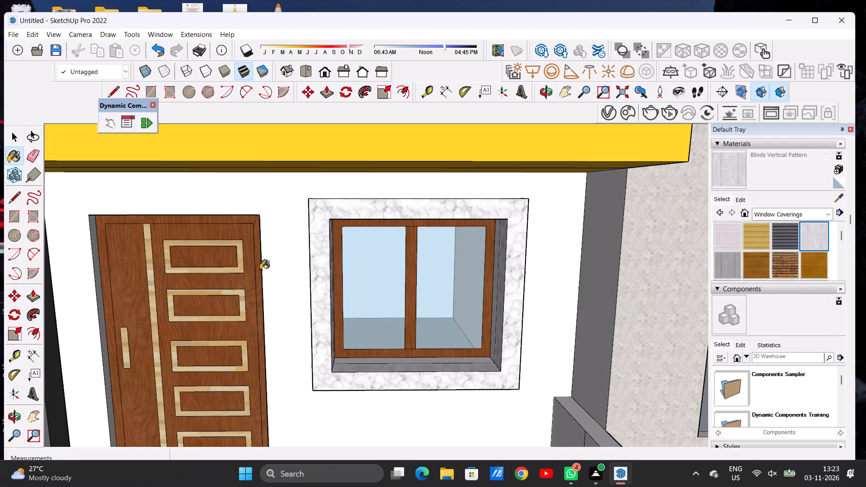
pyautogui.click(280, 249)
# Examine the patterned first-floor balcony wall up close and against the whole front facade.
pyautogui.scroll(-11, 281, 253)
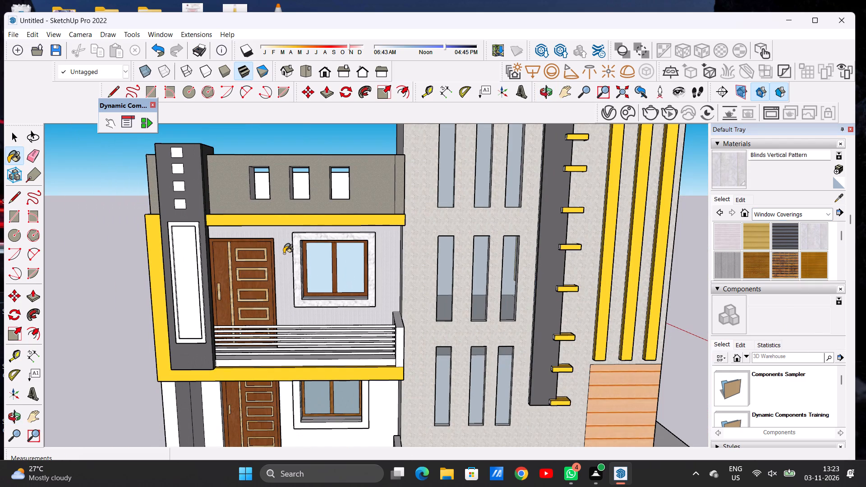
pyautogui.scroll(-4, 298, 248)
pyautogui.scroll(3, 284, 257)
pyautogui.scroll(-1, 283, 262)
pyautogui.scroll(9, 283, 262)
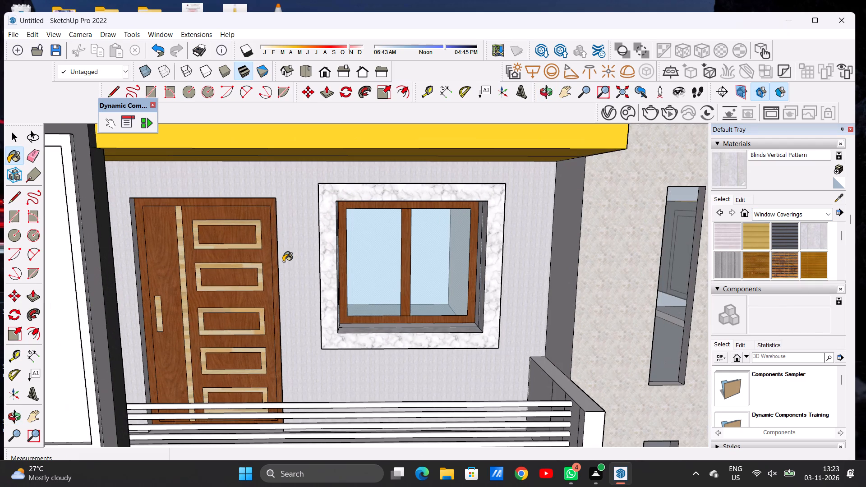
pyautogui.press('space')
pyautogui.scroll(-4, 316, 267)
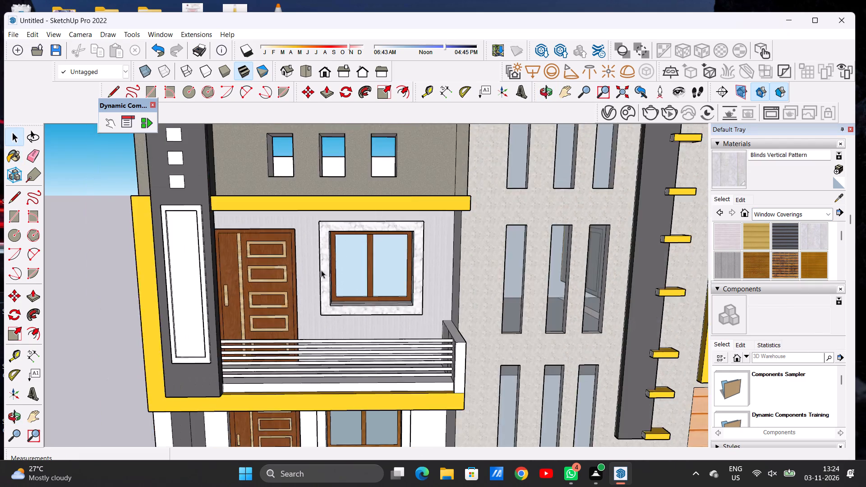
pyautogui.scroll(-8, 321, 270)
pyautogui.scroll(1, 321, 265)
pyautogui.scroll(-5, 321, 265)
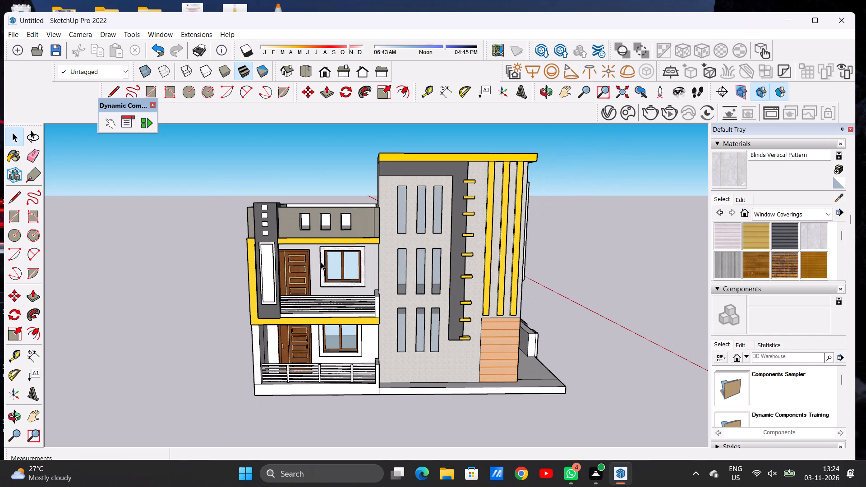
# Paint the ground-floor wall around the door and window with Blinds Vertical Pattern.
pyautogui.press('o')
pyautogui.scroll(-5, 321, 262)
pyautogui.scroll(1, 345, 307)
pyautogui.scroll(-1, 345, 309)
pyautogui.scroll(4, 345, 311)
pyautogui.scroll(-1, 342, 331)
pyautogui.scroll(8, 342, 331)
pyautogui.scroll(-1, 283, 333)
pyautogui.scroll(2, 280, 332)
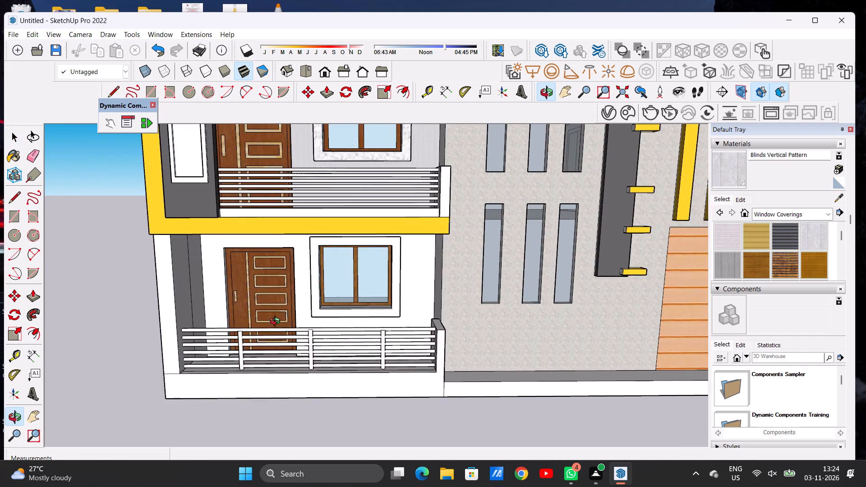
pyautogui.scroll(3, 277, 322)
pyautogui.scroll(-1, 277, 322)
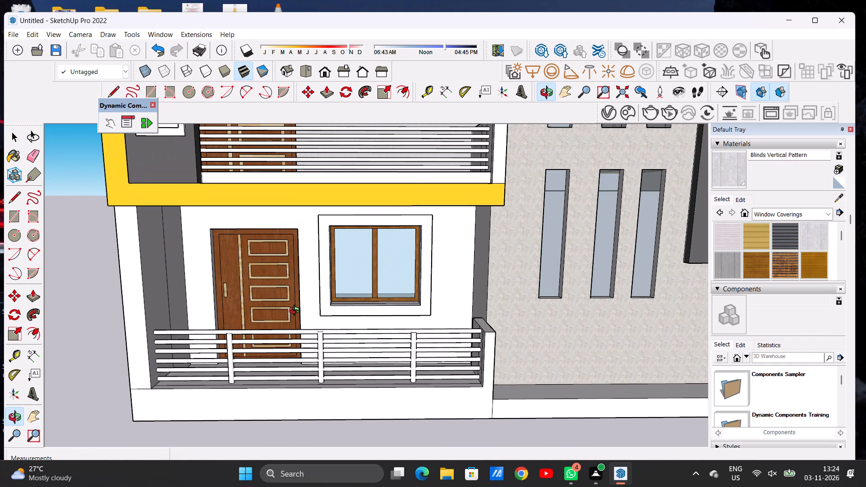
pyautogui.scroll(1, 296, 312)
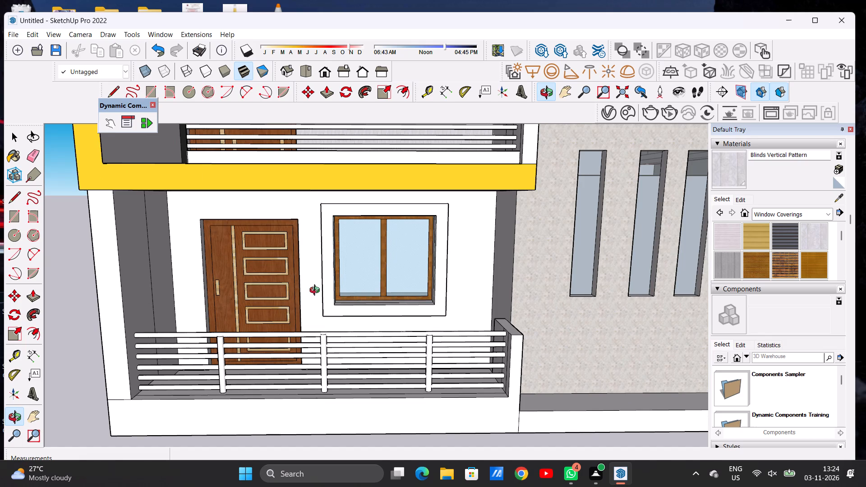
pyautogui.scroll(-3, 317, 291)
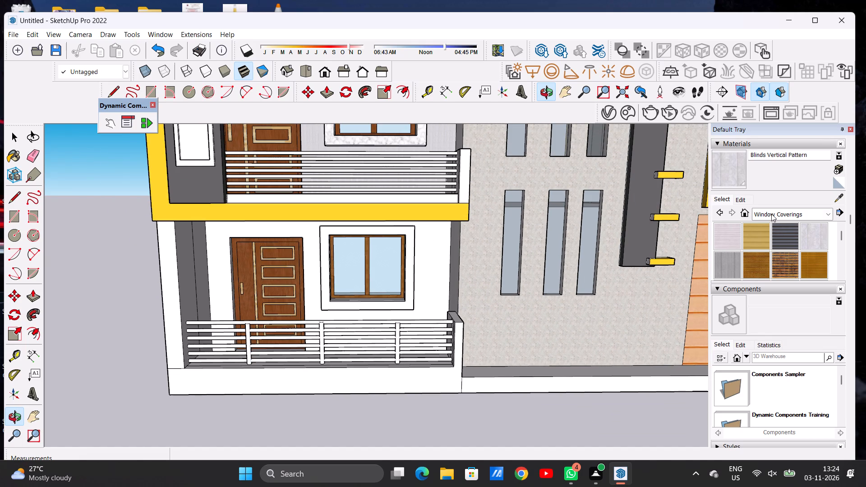
pyautogui.click(817, 235)
pyautogui.scroll(1, 253, 285)
pyautogui.scroll(-1, 256, 284)
pyautogui.scroll(3, 258, 282)
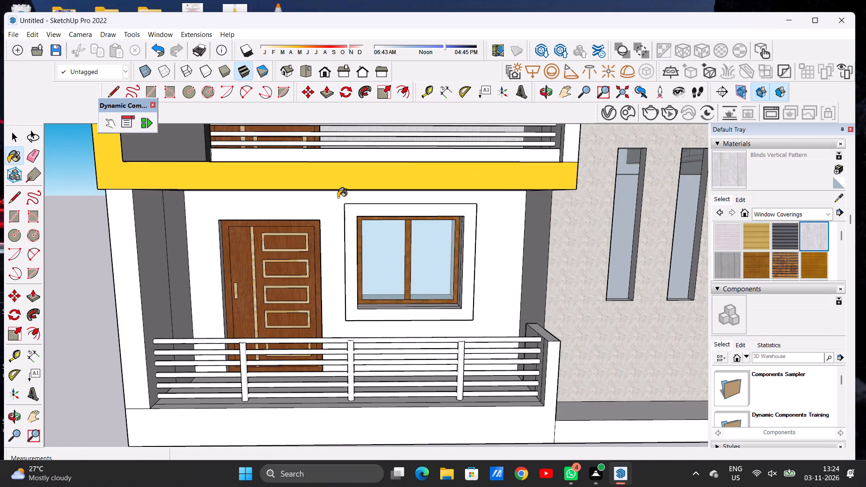
pyautogui.click(333, 204)
# Paint the side walls at both ends of the ground-floor veranda with Blinds Vertical Pattern.
pyautogui.scroll(-3, 347, 260)
pyautogui.scroll(-1, 200, 272)
pyautogui.scroll(5, 200, 272)
pyautogui.scroll(-1, 230, 263)
pyautogui.scroll(4, 230, 263)
pyautogui.click(203, 281)
pyautogui.click(226, 261)
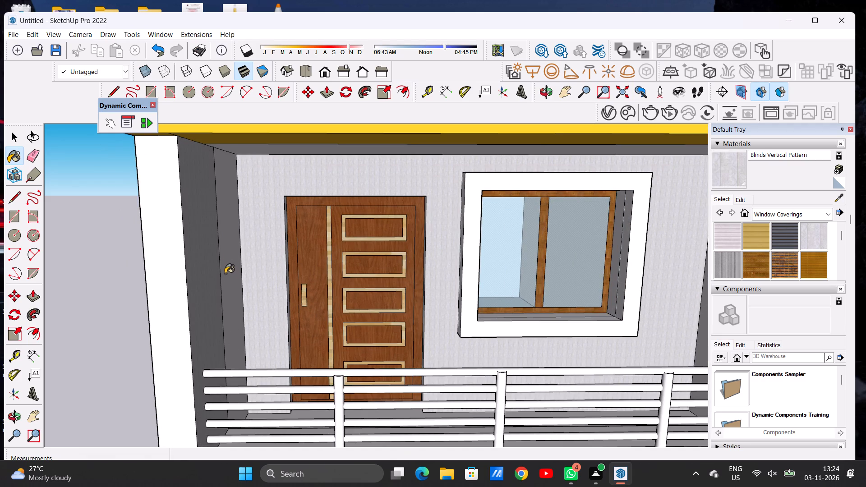
pyautogui.scroll(-4, 235, 298)
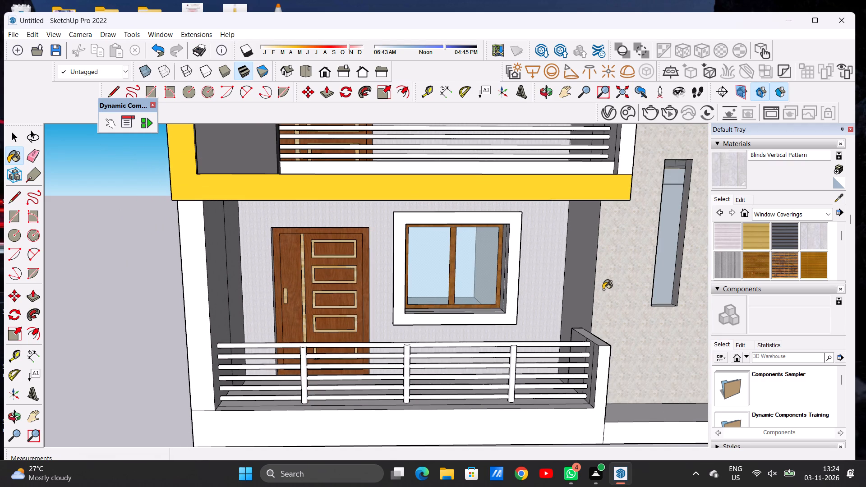
pyautogui.scroll(9, 603, 288)
pyautogui.click(574, 284)
pyautogui.scroll(-6, 517, 299)
pyautogui.scroll(-5, 387, 309)
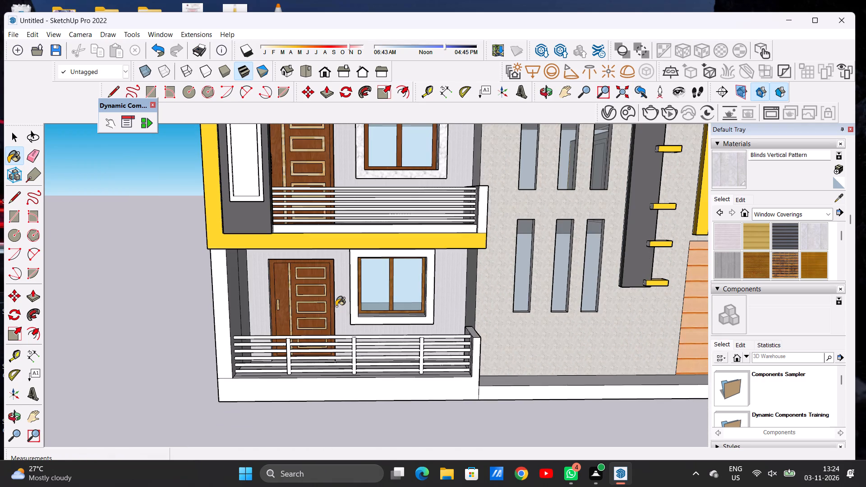
# Examine the painted balcony and veranda walls against the whole front facade.
pyautogui.press('space')
pyautogui.write('O')
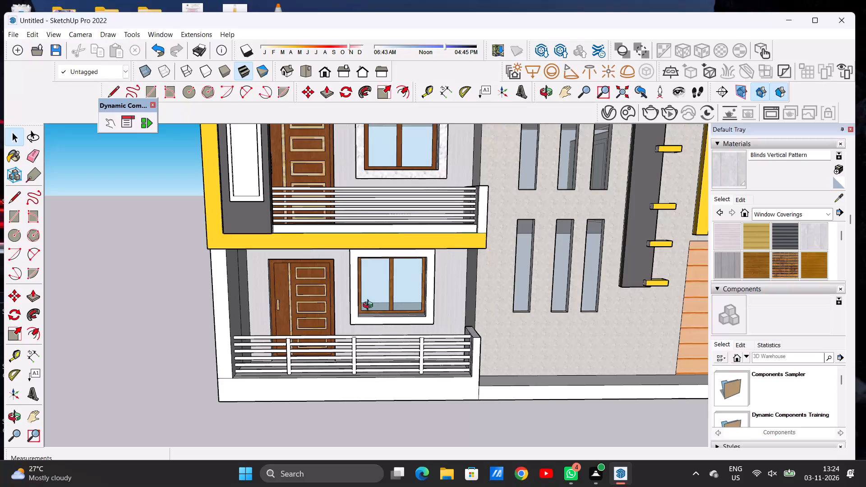
pyautogui.scroll(-8, 330, 311)
pyautogui.moveTo(337, 353); pyautogui.dragTo(323, 346)
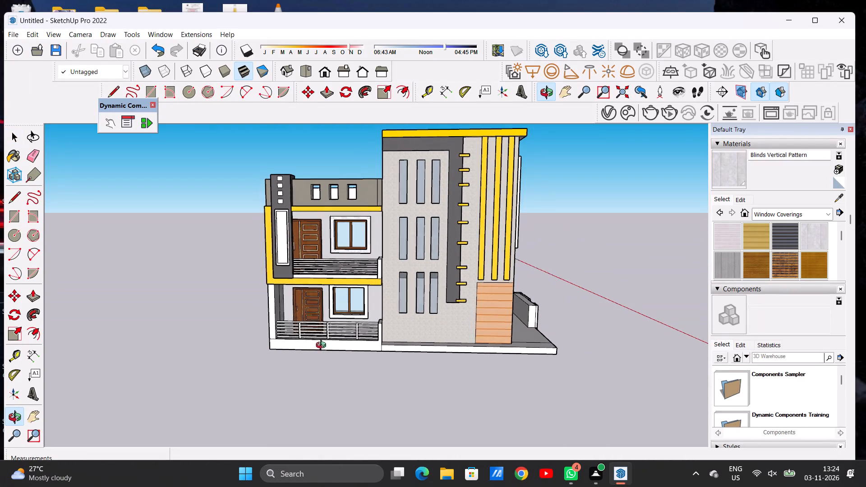
pyautogui.moveTo(323, 346); pyautogui.dragTo(329, 346)
pyautogui.scroll(6, 382, 262)
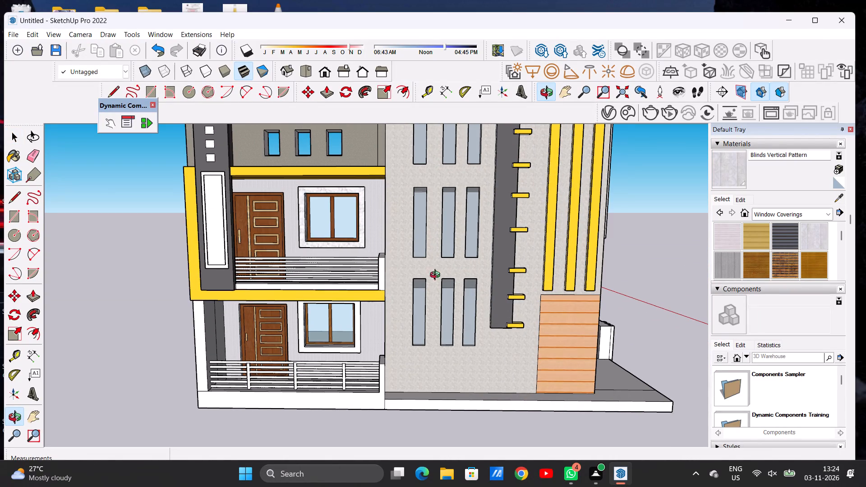
pyautogui.scroll(-4, 485, 282)
pyautogui.scroll(4, 373, 278)
pyautogui.scroll(-1, 373, 278)
pyautogui.scroll(9, 373, 278)
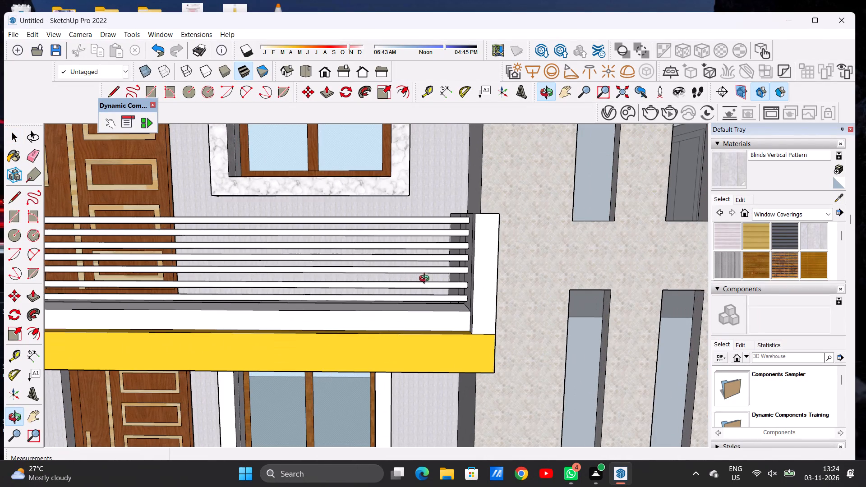
# Paint all horizontal bars of the first-floor balcony railing with Color M07 from the Colors collection.
pyautogui.scroll(-5, 440, 284)
pyautogui.moveTo(387, 277); pyautogui.dragTo(432, 292)
pyautogui.scroll(2, 438, 290)
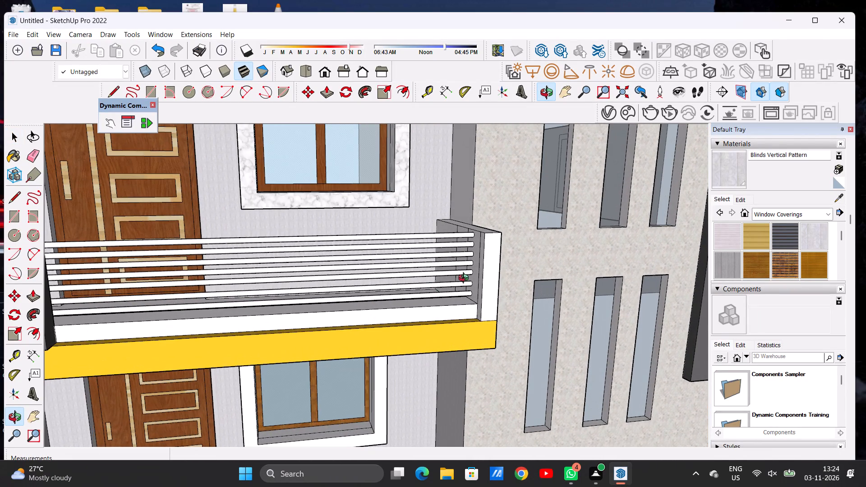
pyautogui.scroll(5, 468, 271)
pyautogui.click(762, 212)
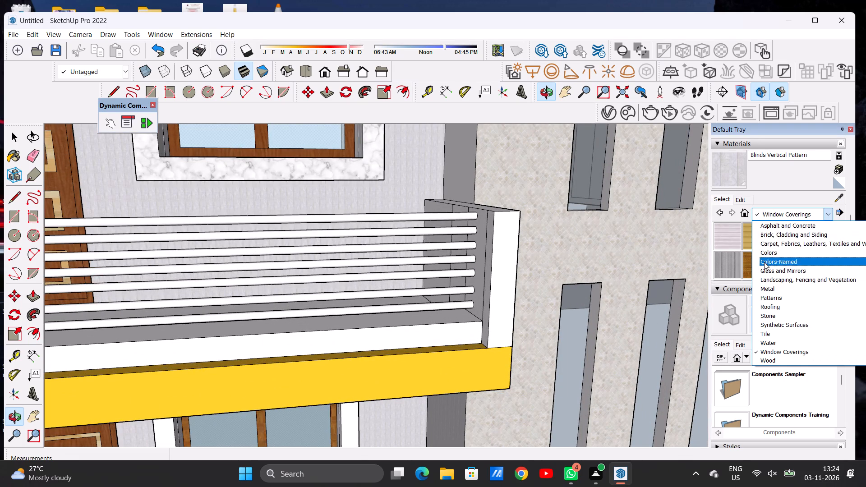
pyautogui.click(767, 256)
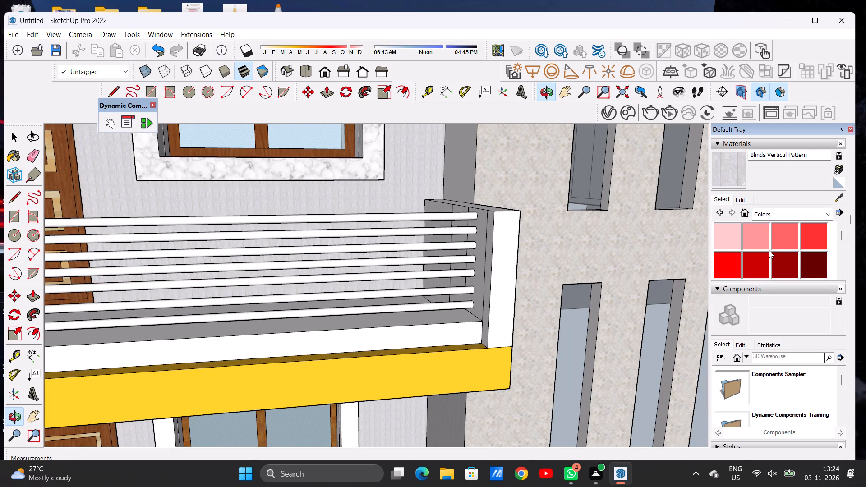
pyautogui.scroll(-13, 769, 250)
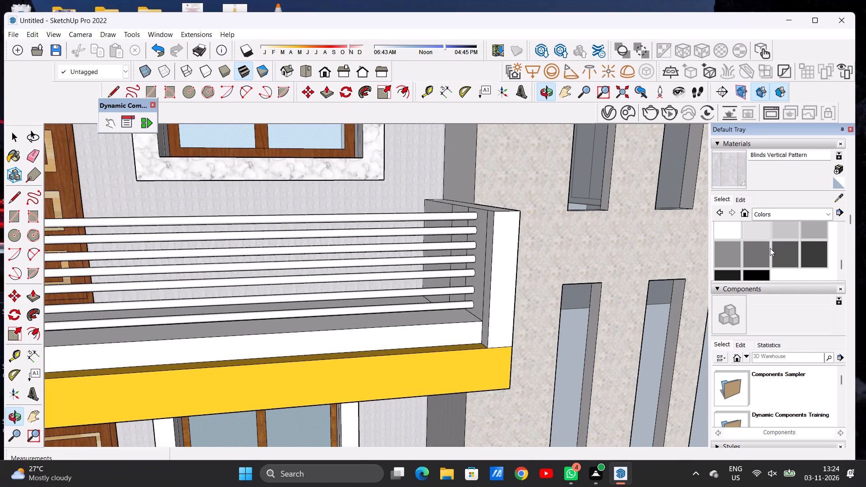
pyautogui.click(811, 249)
pyautogui.scroll(1, 461, 217)
pyautogui.scroll(-1, 461, 217)
pyautogui.scroll(3, 461, 217)
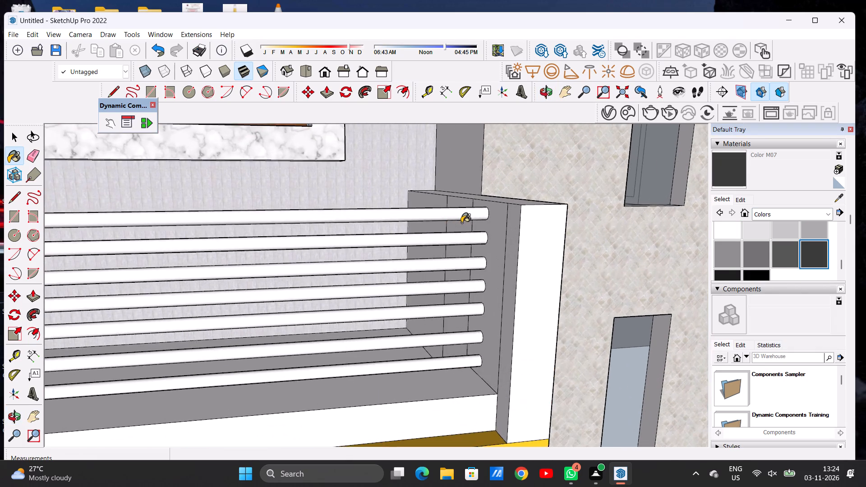
pyautogui.scroll(3, 461, 223)
pyautogui.scroll(-1, 479, 223)
pyautogui.scroll(5, 479, 223)
pyautogui.click(482, 210)
pyautogui.click(477, 241)
pyautogui.scroll(-7, 452, 218)
pyautogui.scroll(8, 456, 299)
pyautogui.click(466, 210)
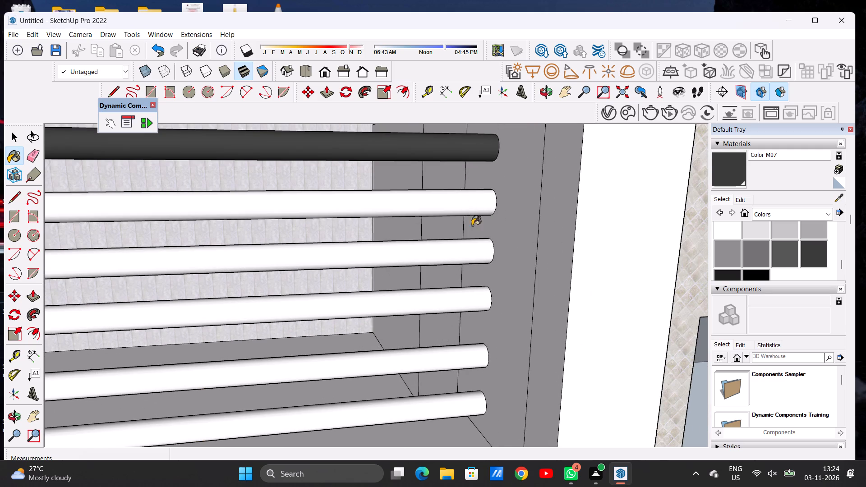
pyautogui.click(478, 251)
pyautogui.click(461, 297)
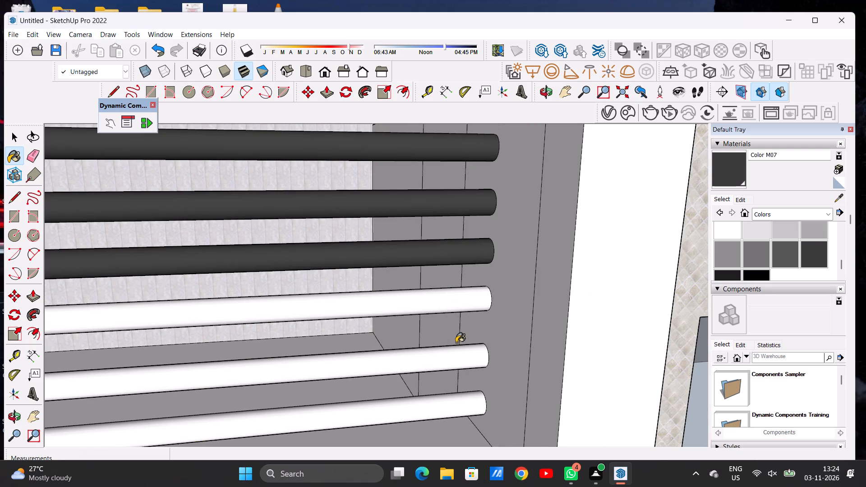
pyautogui.click(454, 355)
pyautogui.click(459, 399)
pyautogui.scroll(-11, 419, 338)
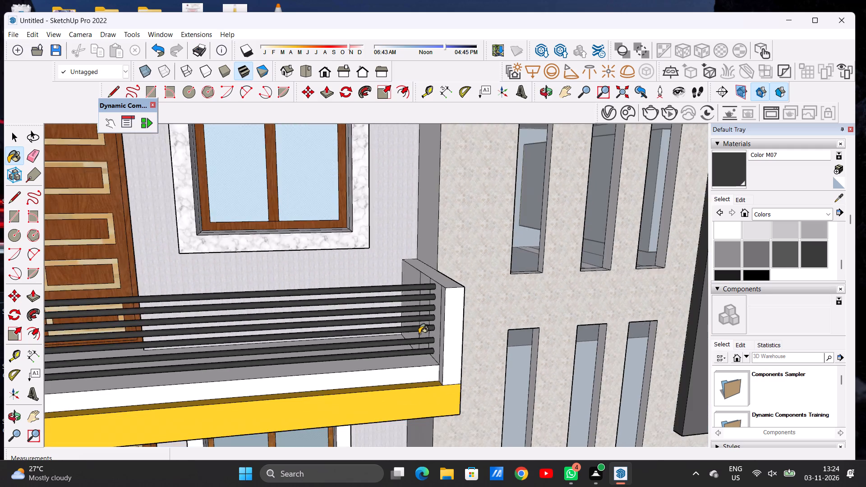
pyautogui.scroll(-16, 419, 334)
pyautogui.press('space')
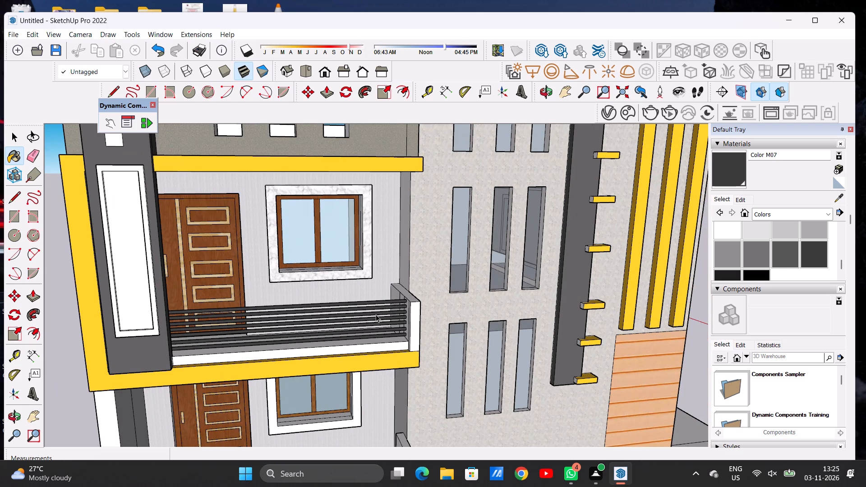
# Paint all horizontal bars of the ground-floor veranda railing with Color M07.
pyautogui.scroll(-16, 335, 263)
pyautogui.scroll(3, 330, 329)
pyautogui.scroll(-1, 329, 333)
pyautogui.scroll(17, 328, 333)
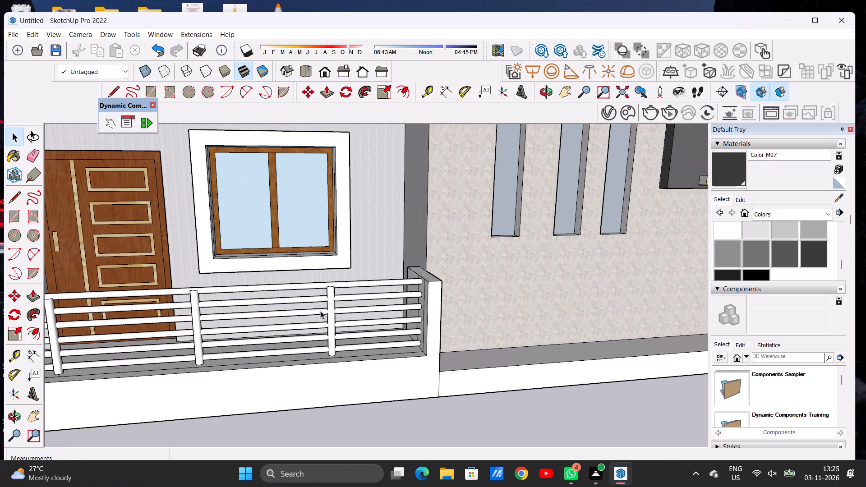
pyautogui.click(811, 253)
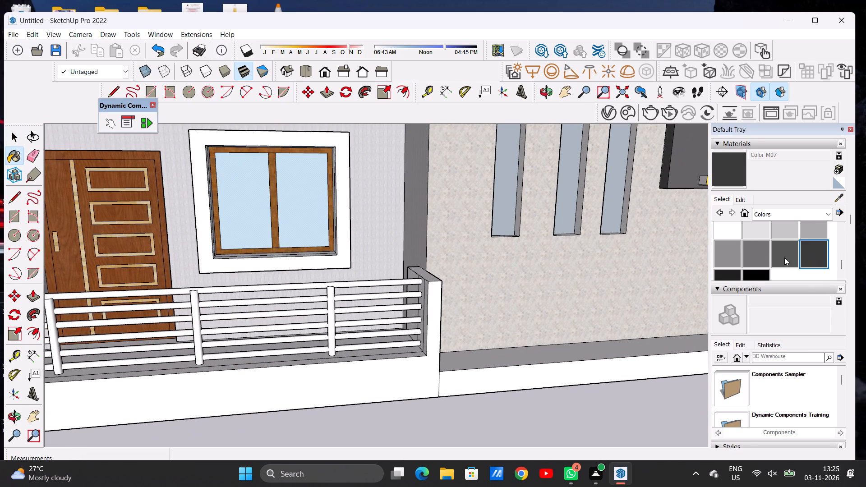
pyautogui.scroll(9, 373, 289)
pyautogui.click(297, 274)
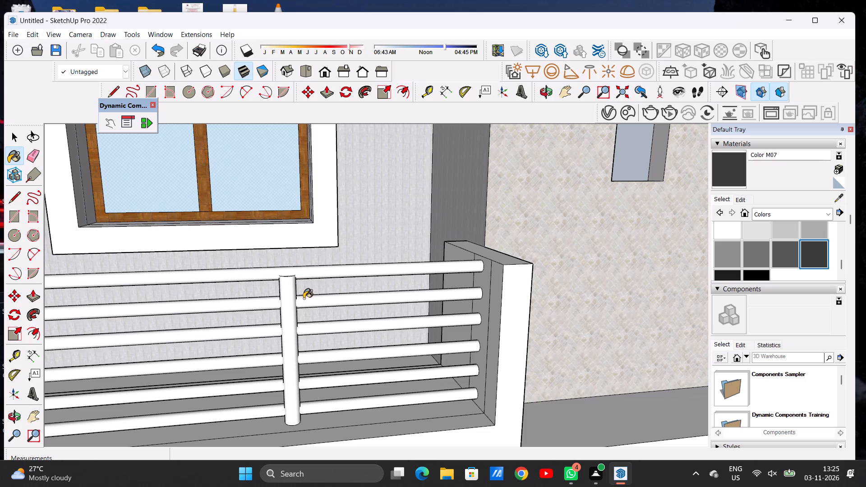
pyautogui.click(306, 300)
pyautogui.click(325, 326)
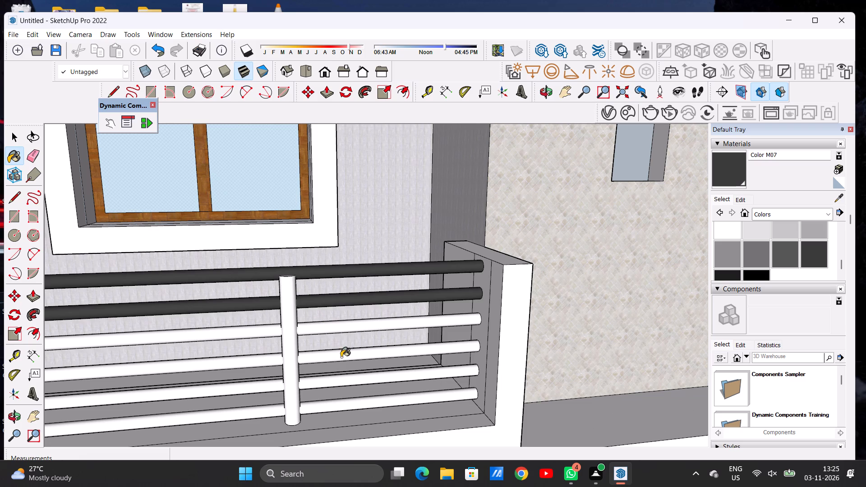
pyautogui.click(341, 355)
pyautogui.scroll(-1, 353, 296)
pyautogui.scroll(1, 353, 296)
pyautogui.scroll(-5, 353, 296)
pyautogui.scroll(11, 358, 358)
pyautogui.click(355, 364)
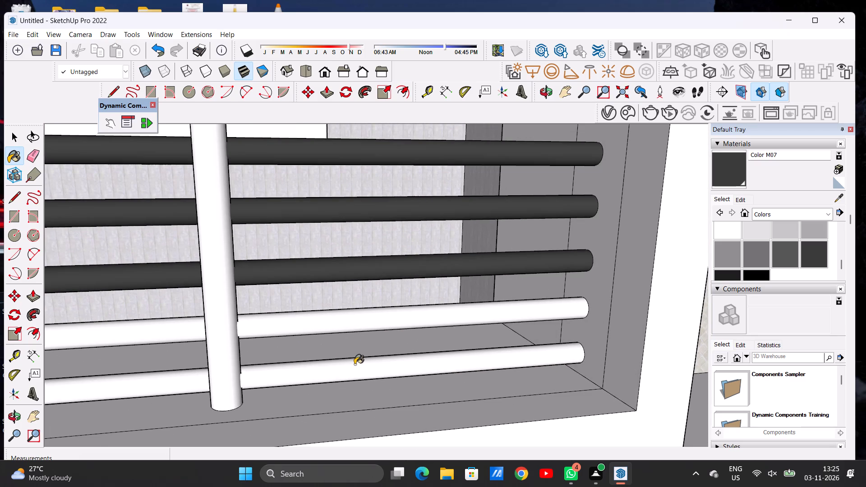
pyautogui.click(361, 323)
# Paint the three vertical posts of the ground-floor veranda railing with Color M07.
pyautogui.click(220, 314)
pyautogui.scroll(-1, 448, 320)
pyautogui.scroll(1, 452, 320)
pyautogui.scroll(-9, 459, 320)
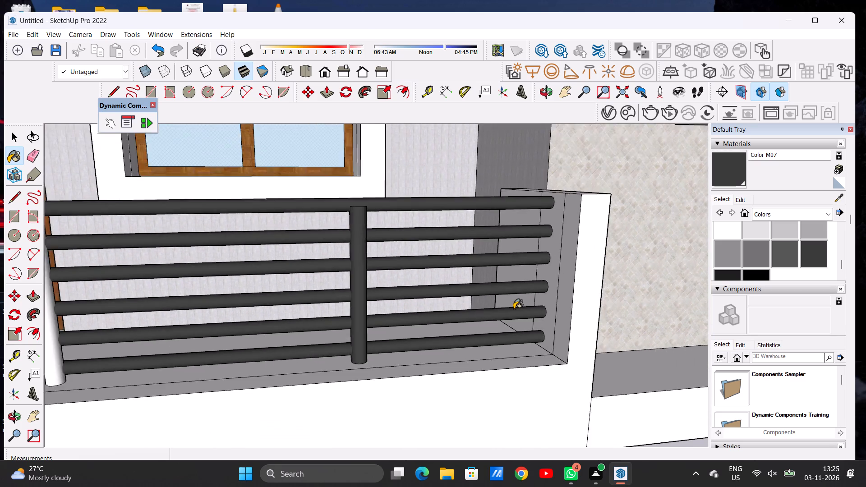
pyautogui.scroll(-5, 514, 309)
pyautogui.scroll(1, 240, 270)
pyautogui.scroll(-1, 240, 269)
pyautogui.scroll(11, 240, 269)
pyautogui.click(297, 256)
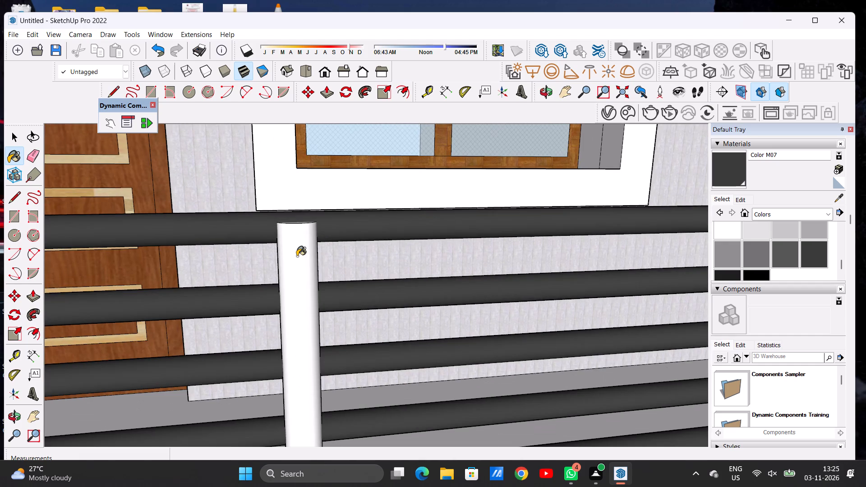
pyautogui.scroll(-15, 390, 253)
pyautogui.scroll(-1, 327, 251)
pyautogui.scroll(4, 327, 251)
pyautogui.scroll(-1, 347, 256)
pyautogui.scroll(4, 347, 256)
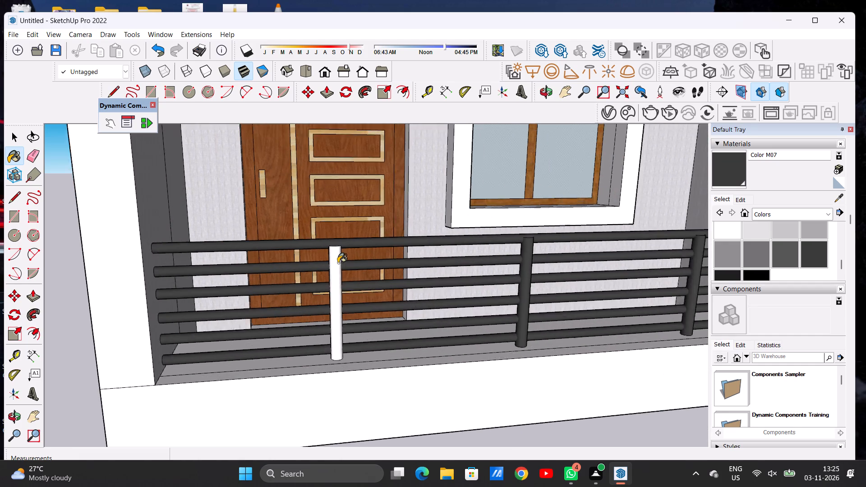
pyautogui.scroll(2, 338, 263)
pyautogui.click(337, 259)
# Paint the top end faces of the three ground-floor railing posts with Color M07.
pyautogui.press('o')
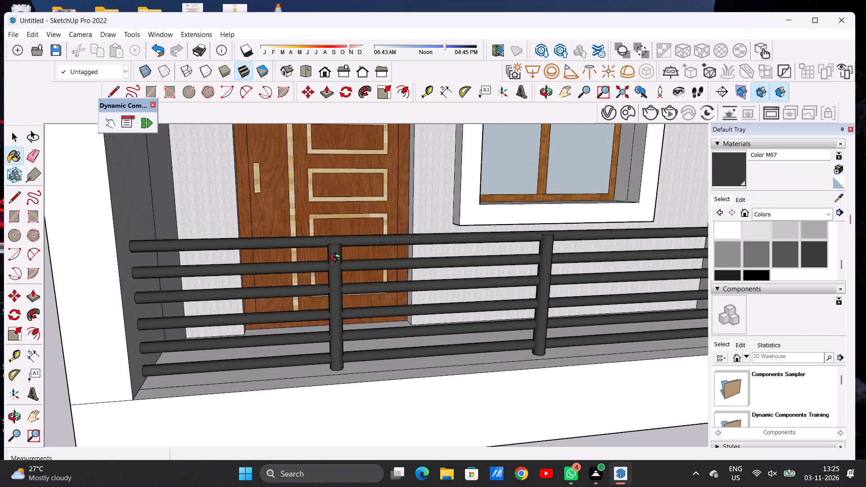
pyautogui.scroll(-6, 322, 258)
pyautogui.moveTo(379, 241); pyautogui.dragTo(364, 365)
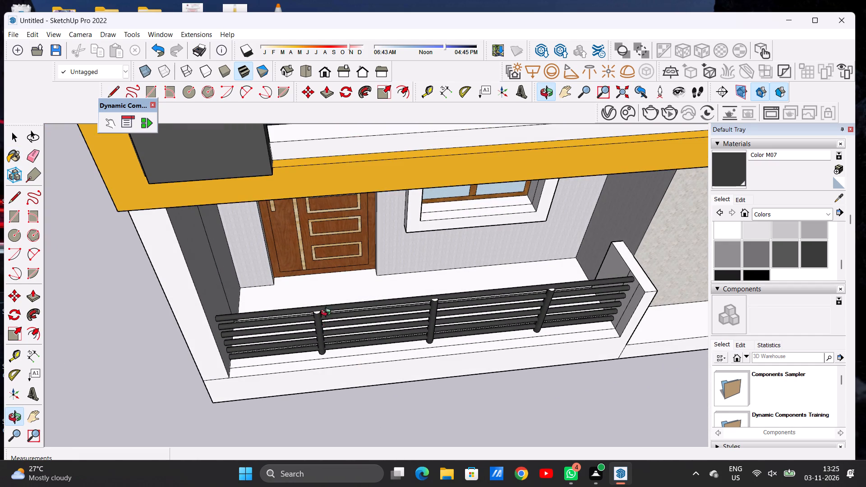
pyautogui.scroll(10, 330, 310)
pyautogui.scroll(-1, 322, 318)
pyautogui.scroll(1, 322, 318)
pyautogui.click(723, 175)
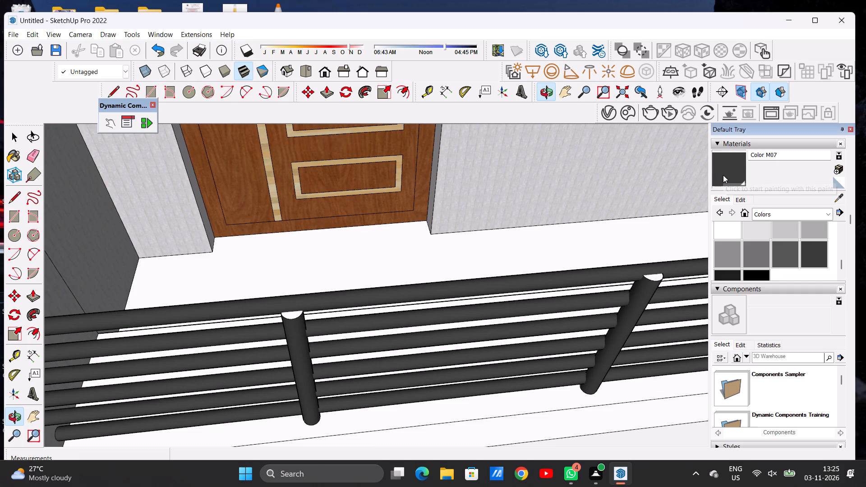
pyautogui.scroll(6, 288, 319)
pyautogui.click(295, 313)
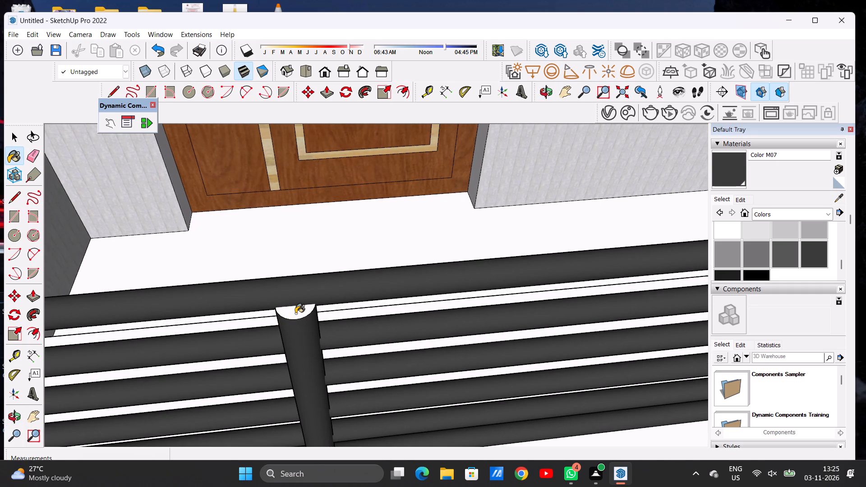
pyautogui.scroll(-13, 208, 312)
pyautogui.scroll(12, 454, 289)
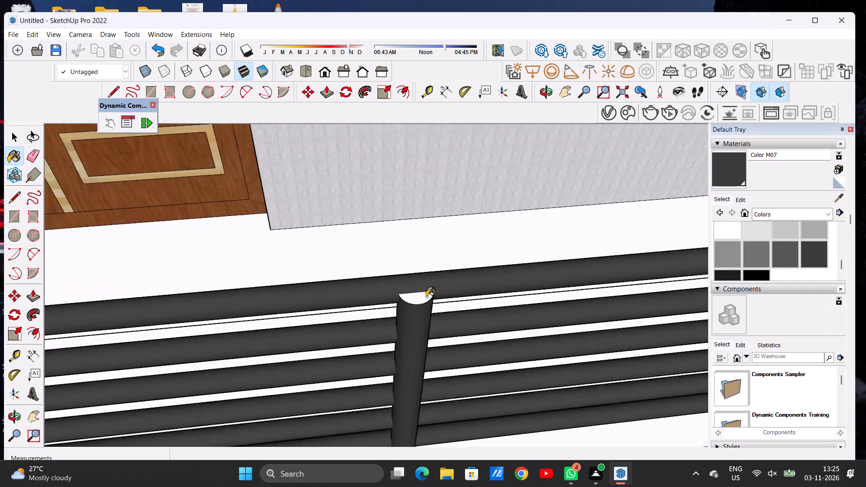
pyautogui.scroll(8, 426, 297)
pyautogui.click(419, 299)
pyautogui.scroll(-2, 333, 308)
pyautogui.scroll(1, 330, 310)
pyautogui.scroll(-12, 329, 312)
pyautogui.scroll(1, 223, 302)
pyautogui.scroll(-8, 223, 302)
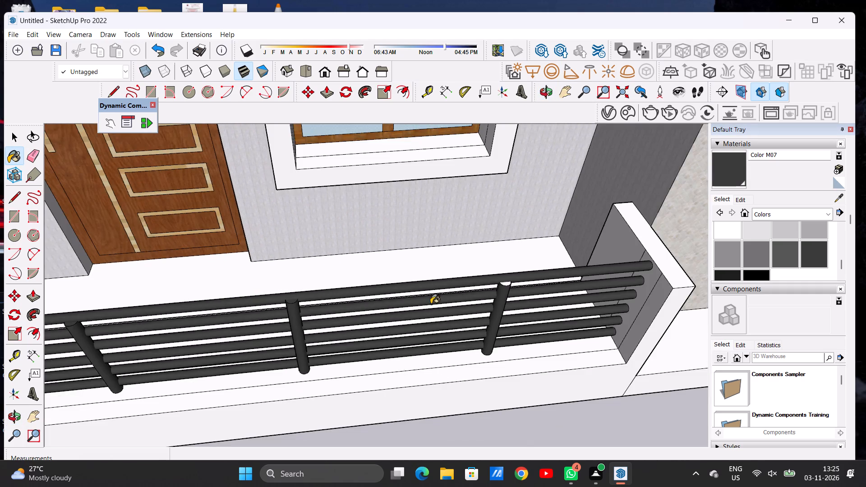
pyautogui.scroll(18, 510, 288)
pyautogui.click(493, 273)
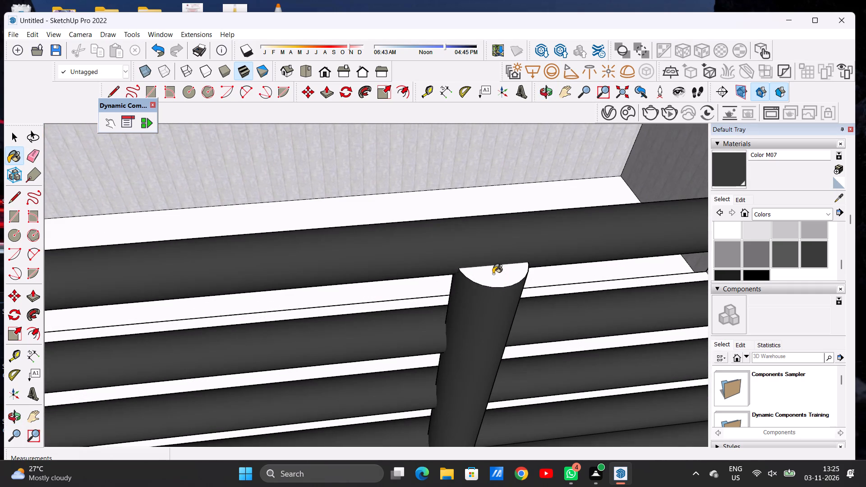
pyautogui.scroll(-6, 495, 289)
pyautogui.scroll(1, 484, 292)
pyautogui.scroll(-5, 484, 292)
pyautogui.press('space')
# Examine the ground-floor railing from above and the side, and both railings against the front facade.
pyautogui.write('O')
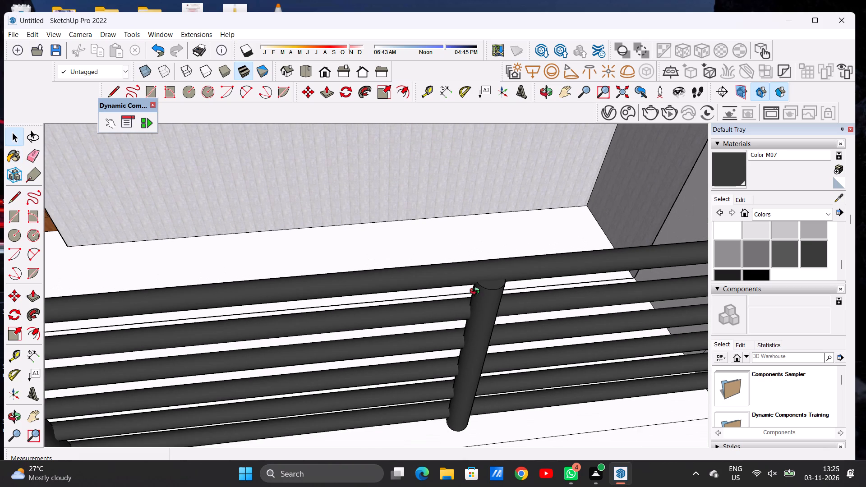
pyautogui.scroll(-7, 473, 257)
pyautogui.moveTo(413, 280); pyautogui.dragTo(573, 288)
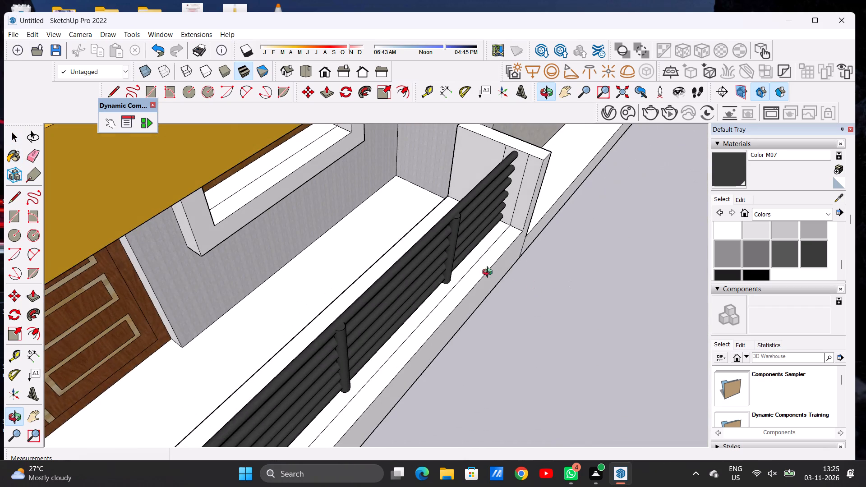
pyautogui.scroll(5, 439, 214)
pyautogui.moveTo(446, 221); pyautogui.dragTo(569, 191)
pyautogui.moveTo(553, 194); pyautogui.dragTo(533, 197)
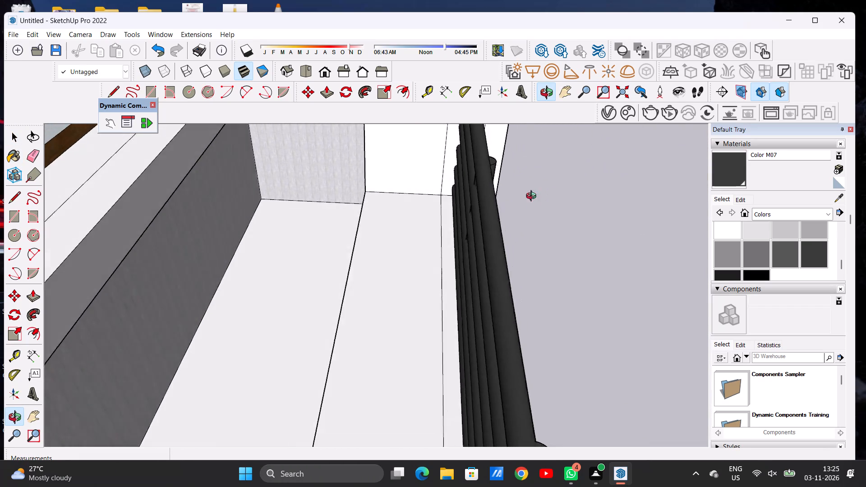
pyautogui.moveTo(533, 197); pyautogui.dragTo(360, 212)
pyautogui.scroll(-15, 507, 267)
pyautogui.moveTo(515, 289); pyautogui.dragTo(395, 209)
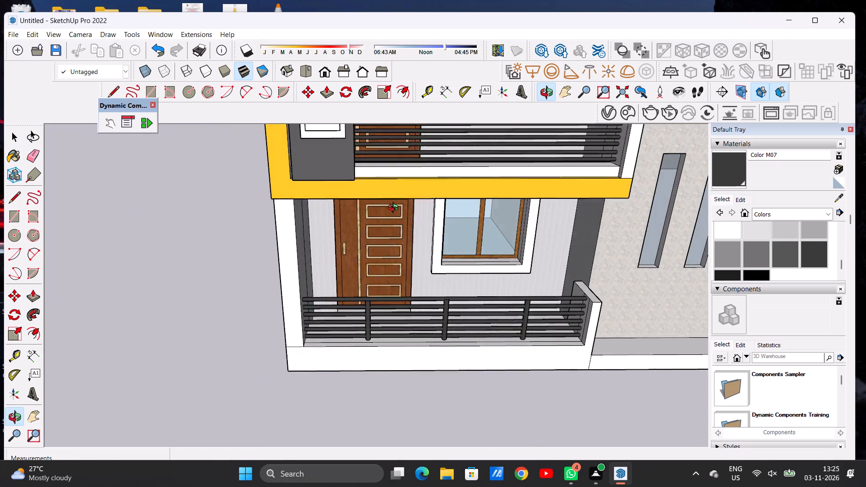
pyautogui.moveTo(395, 209); pyautogui.dragTo(378, 203)
pyautogui.scroll(-5, 338, 317)
pyautogui.moveTo(406, 322); pyautogui.dragTo(410, 233)
pyautogui.scroll(2, 411, 298)
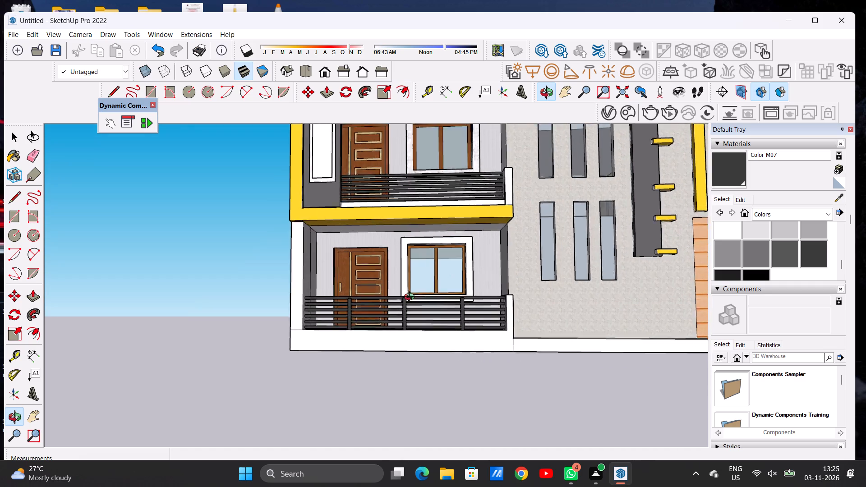
pyautogui.scroll(5, 411, 298)
pyautogui.moveTo(405, 317); pyautogui.dragTo(410, 322)
pyautogui.scroll(-13, 330, 318)
pyautogui.moveTo(318, 310); pyautogui.dragTo(304, 354)
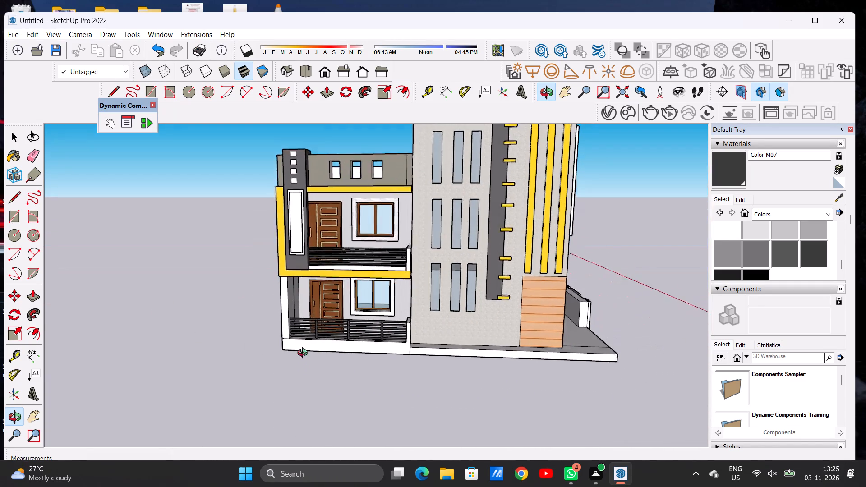
pyautogui.moveTo(304, 354); pyautogui.dragTo(309, 383)
pyautogui.scroll(16, 309, 331)
pyautogui.moveTo(299, 330); pyautogui.dragTo(168, 331)
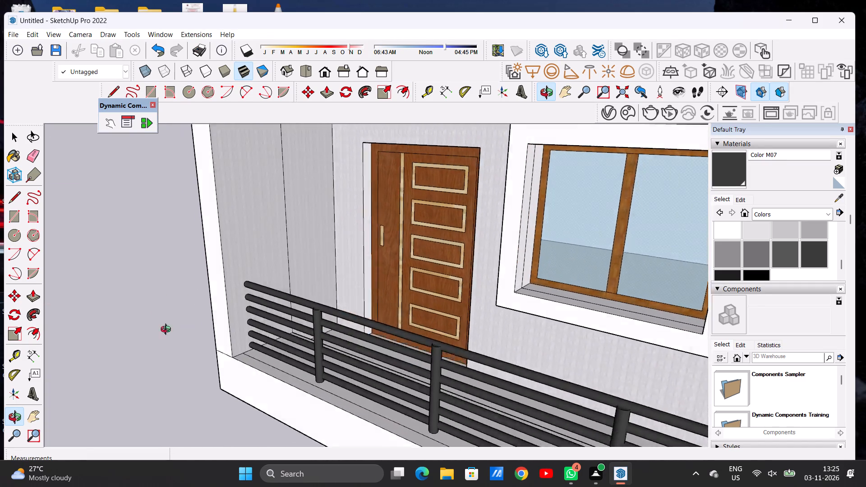
# Examine the painted railings, veranda facade, street facade and roof terrace from several angles.
pyautogui.moveTo(168, 331); pyautogui.dragTo(351, 314)
pyautogui.scroll(-13, 241, 335)
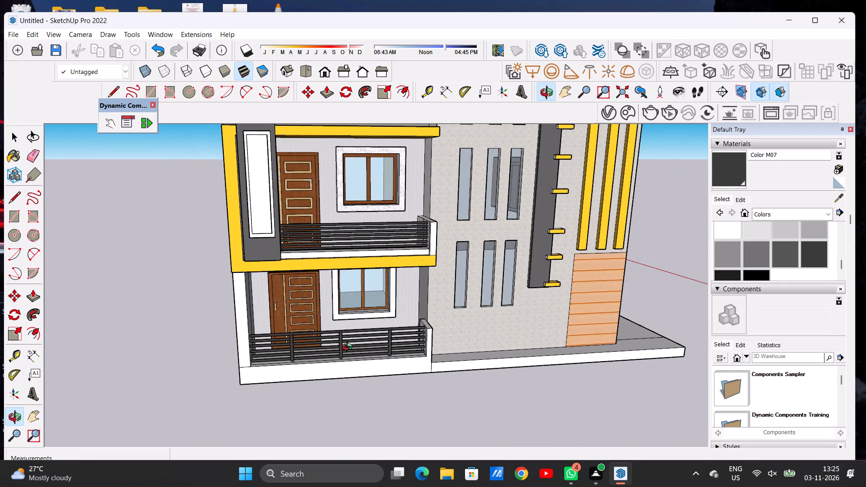
pyautogui.moveTo(352, 351); pyautogui.dragTo(333, 335)
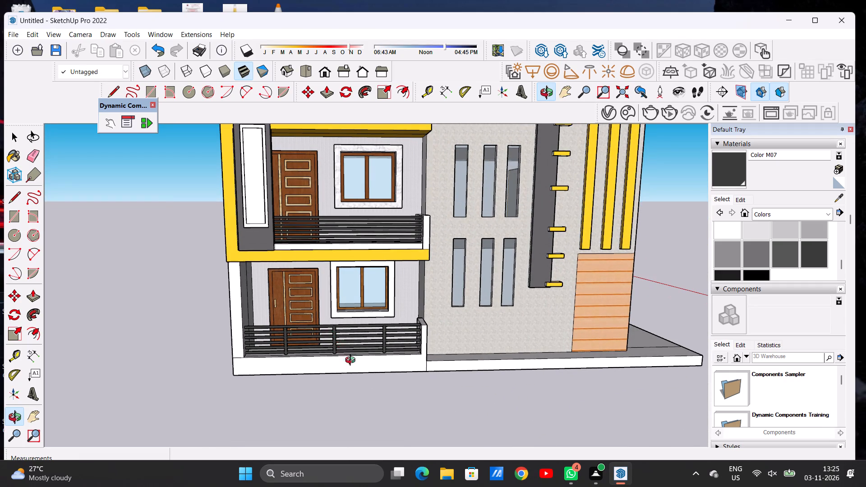
pyautogui.scroll(-5, 355, 364)
pyautogui.scroll(-4, 287, 335)
pyautogui.scroll(2, 332, 257)
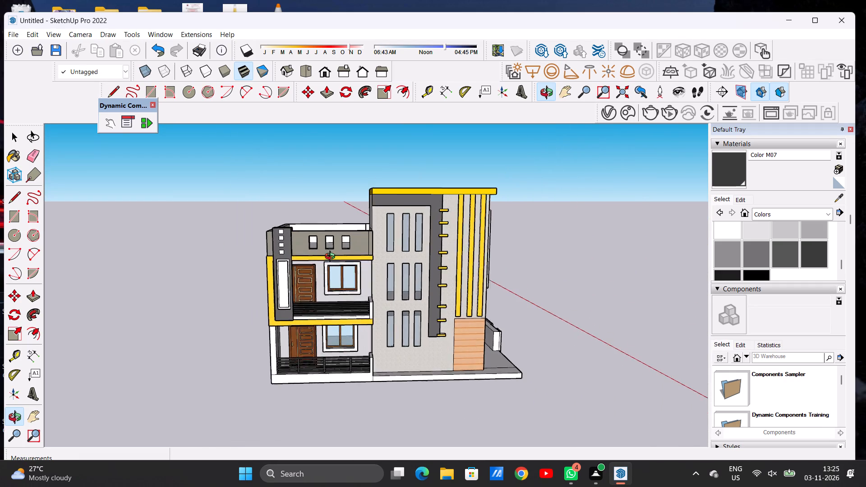
pyautogui.scroll(2, 332, 257)
pyautogui.scroll(-1, 332, 257)
pyautogui.scroll(4, 373, 289)
pyautogui.moveTo(405, 329); pyautogui.dragTo(258, 319)
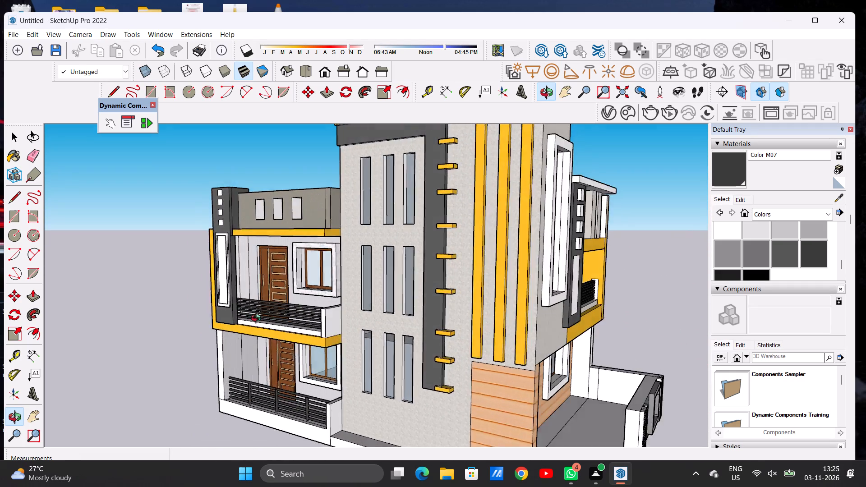
pyautogui.moveTo(258, 319); pyautogui.dragTo(248, 326)
pyautogui.moveTo(395, 312); pyautogui.dragTo(264, 309)
pyautogui.scroll(-6, 373, 303)
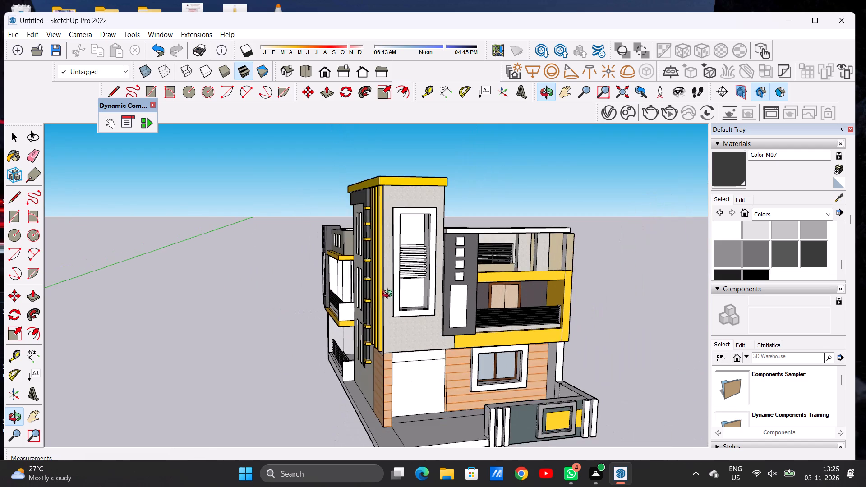
pyautogui.scroll(-5, 356, 293)
pyautogui.moveTo(450, 319); pyautogui.dragTo(388, 317)
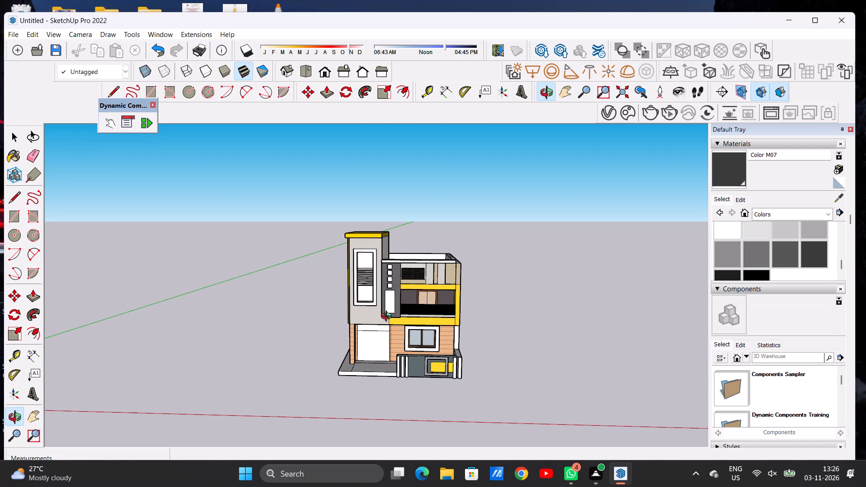
pyautogui.moveTo(419, 254); pyautogui.dragTo(330, 340)
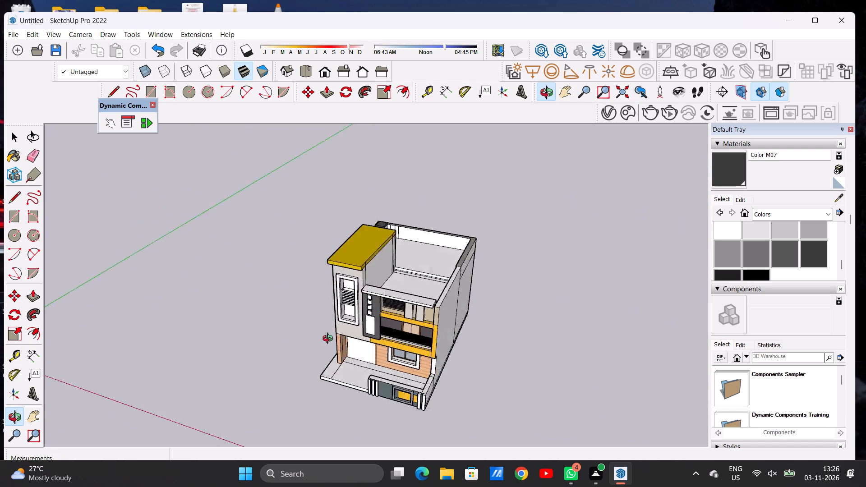
pyautogui.moveTo(330, 340); pyautogui.dragTo(258, 345)
# Paint the terrace-facing side wall of the stair tower, including its narrow edge strips, with Color M04 below the yellow roof slab.
pyautogui.scroll(6, 424, 232)
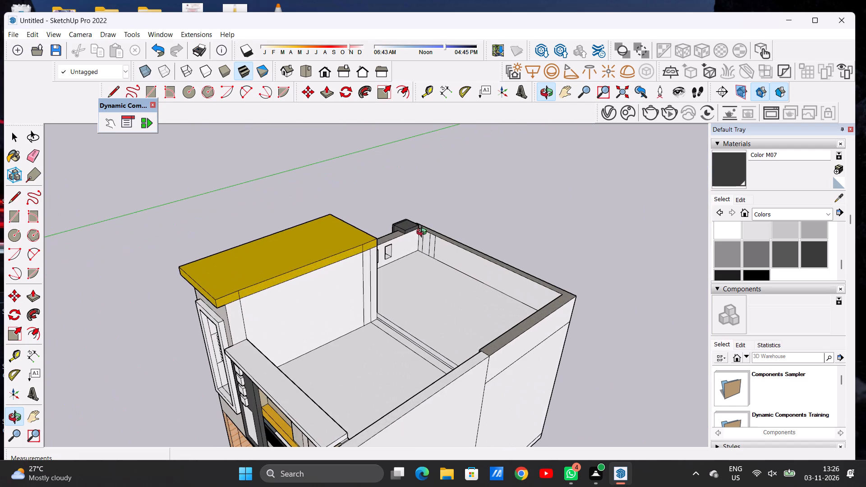
pyautogui.moveTo(386, 328); pyautogui.dragTo(454, 261)
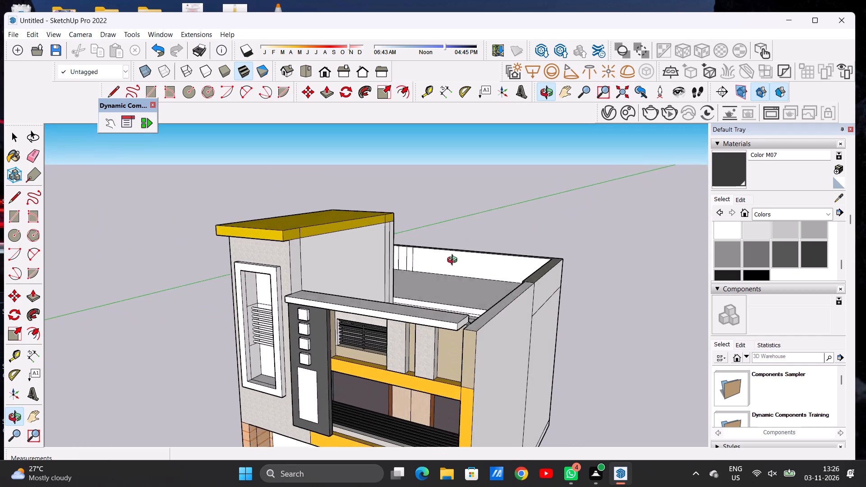
pyautogui.moveTo(454, 261); pyautogui.dragTo(452, 269)
pyautogui.scroll(6, 269, 282)
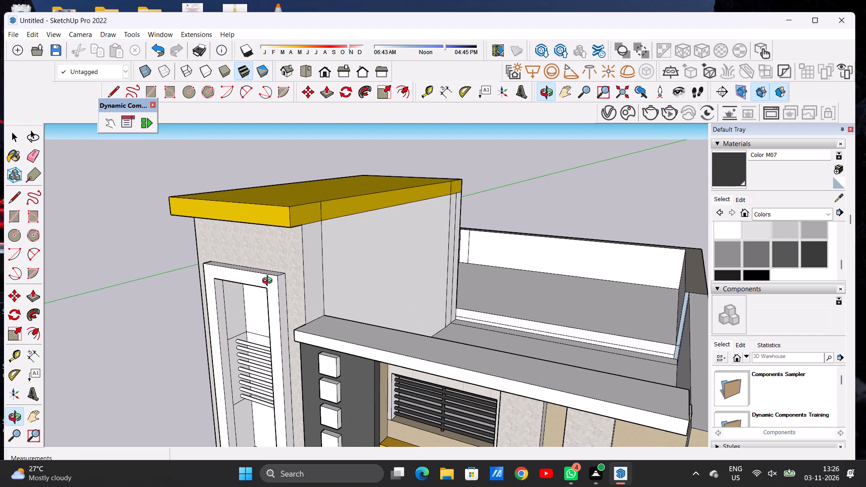
pyautogui.click(719, 251)
pyautogui.scroll(5, 343, 276)
pyautogui.click(291, 273)
pyautogui.click(401, 253)
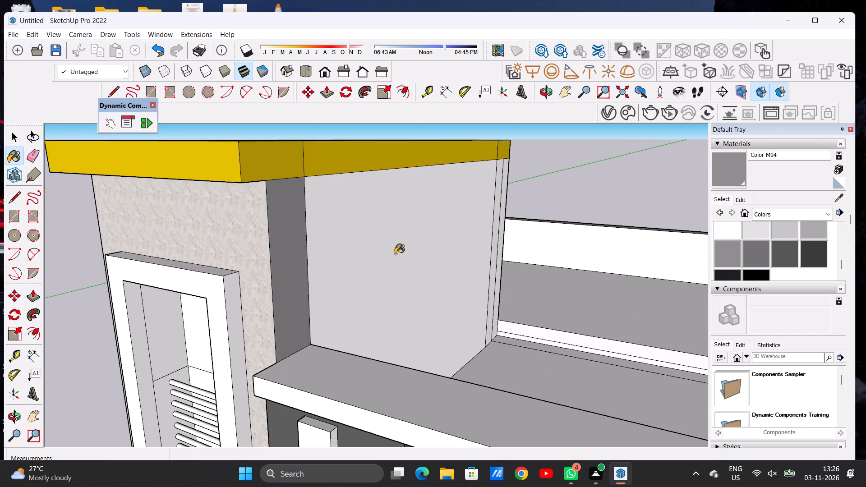
pyautogui.scroll(-7, 273, 265)
pyautogui.scroll(9, 439, 267)
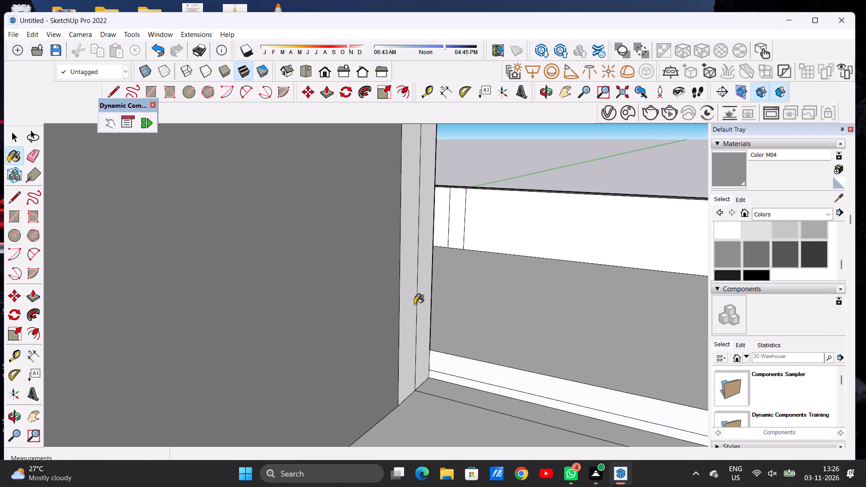
pyautogui.click(415, 304)
pyautogui.click(420, 294)
pyautogui.scroll(-8, 406, 311)
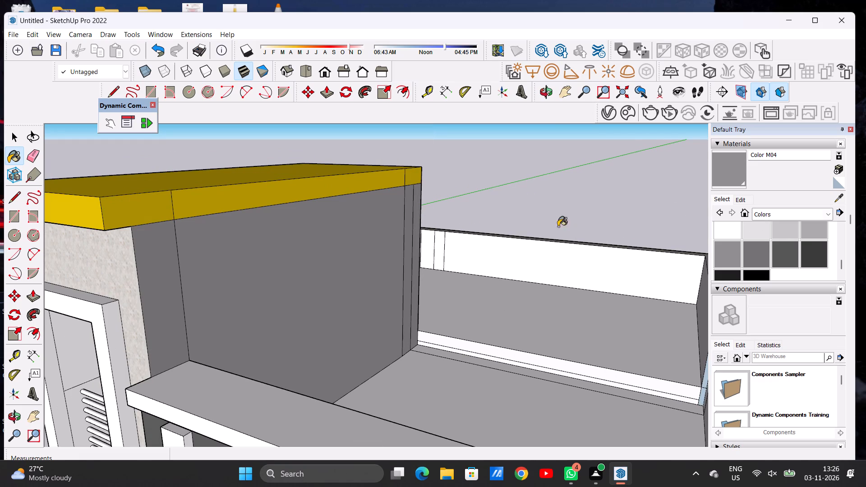
# Paint the upper and lower rear faces of the stair tower with Color M04.
pyautogui.click(543, 89)
pyautogui.moveTo(543, 281); pyautogui.dragTo(242, 292)
pyautogui.click(731, 173)
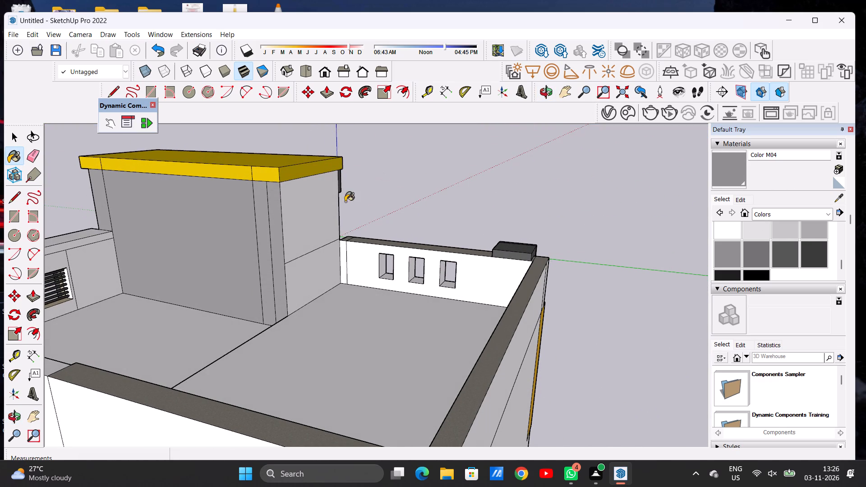
pyautogui.scroll(5, 328, 213)
pyautogui.click(302, 226)
pyautogui.click(299, 303)
pyautogui.scroll(-4, 325, 289)
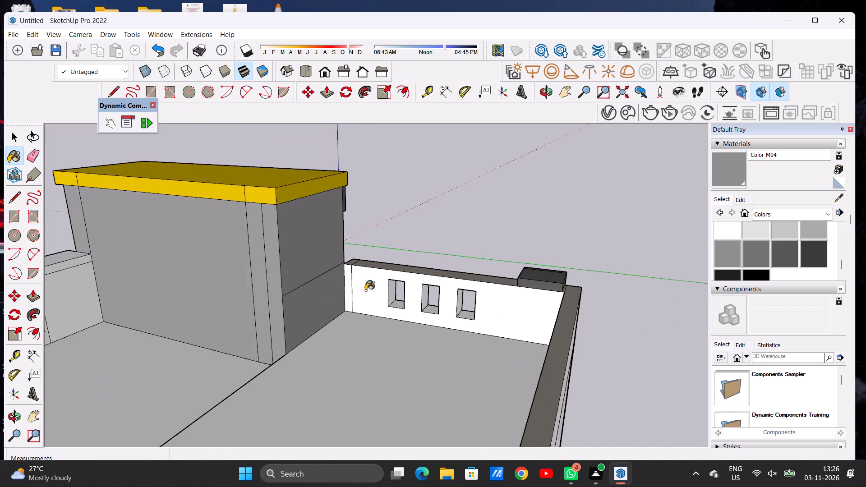
# Paint the inner face and narrow end strip of the roof parapet with three window openings with Formica Graystone from Synthetic Surfaces.
pyautogui.scroll(7, 372, 289)
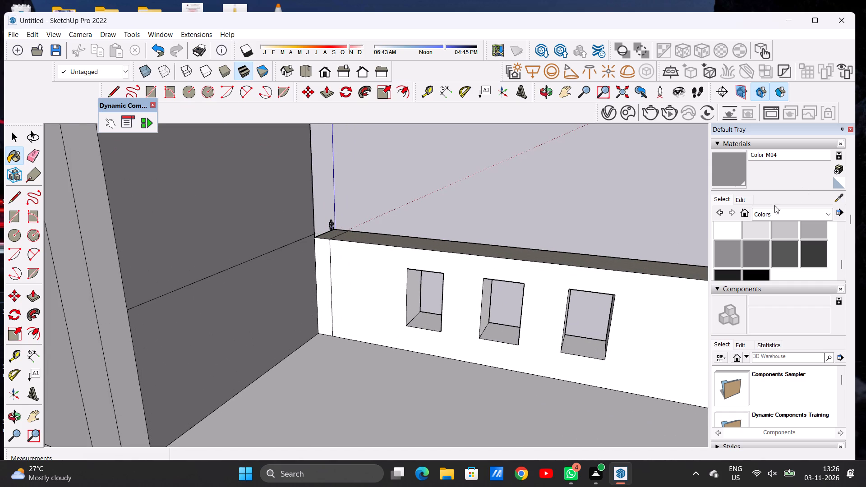
pyautogui.click(771, 212)
pyautogui.click(783, 324)
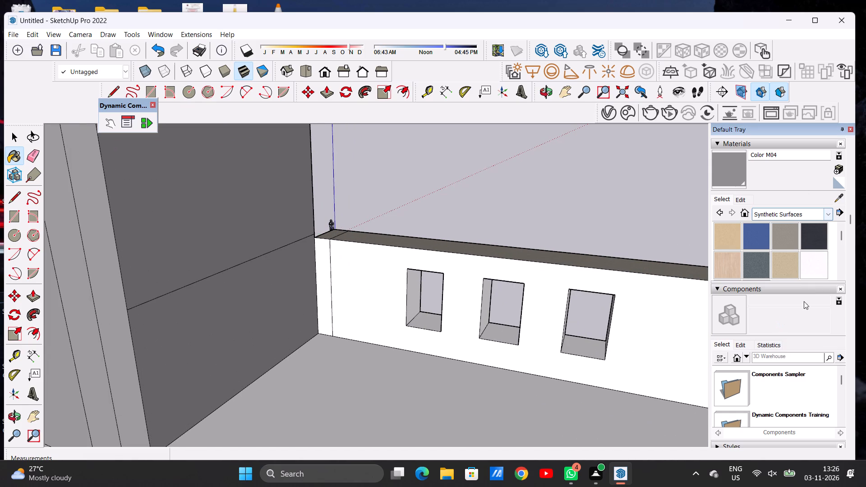
pyautogui.click(783, 235)
pyautogui.click(362, 289)
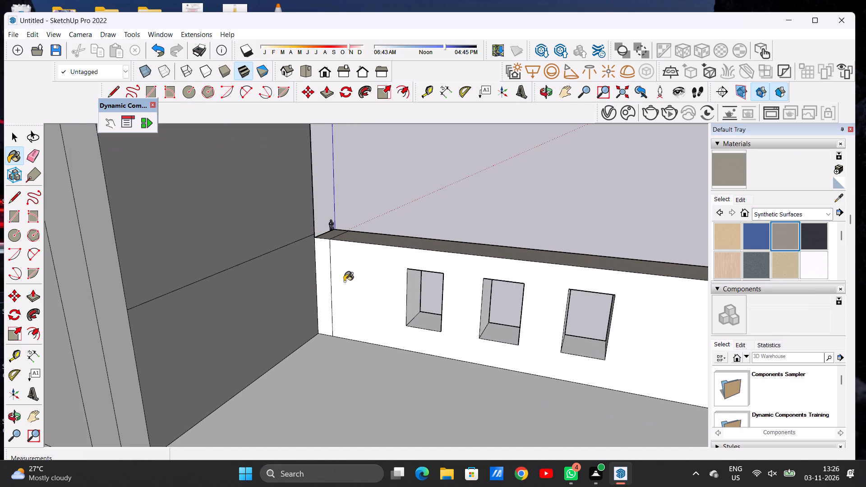
pyautogui.click(321, 272)
pyautogui.scroll(-5, 366, 271)
pyautogui.scroll(5, 657, 337)
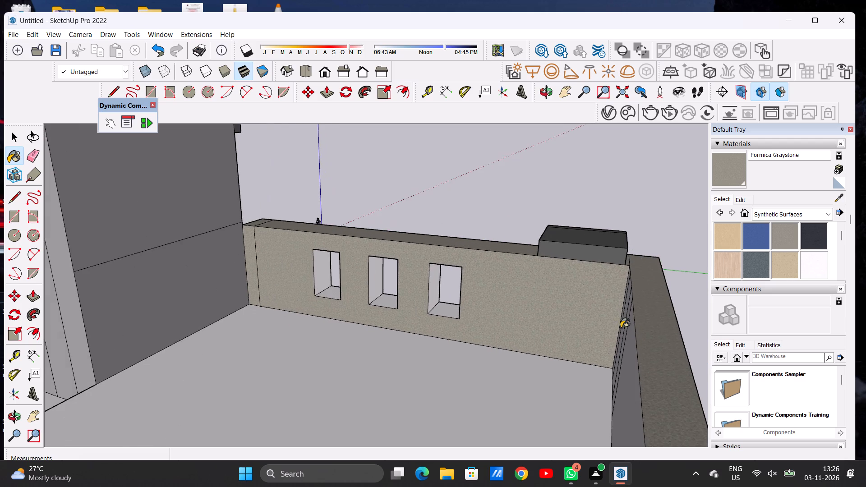
# Paint the inner faces of the long side parapet and the terrace wall around the louvred opening with Terrazzo Tile Light.
pyautogui.scroll(-17, 601, 296)
pyautogui.scroll(3, 576, 293)
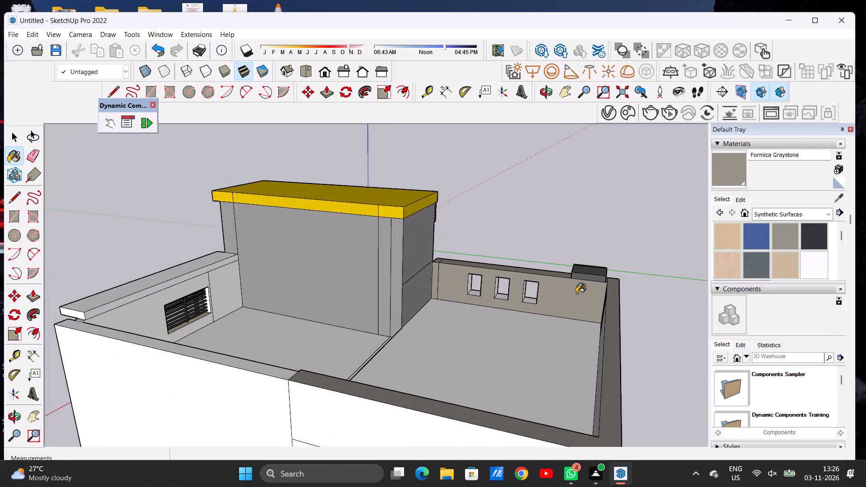
pyautogui.scroll(1, 576, 293)
pyautogui.scroll(-1, 765, 247)
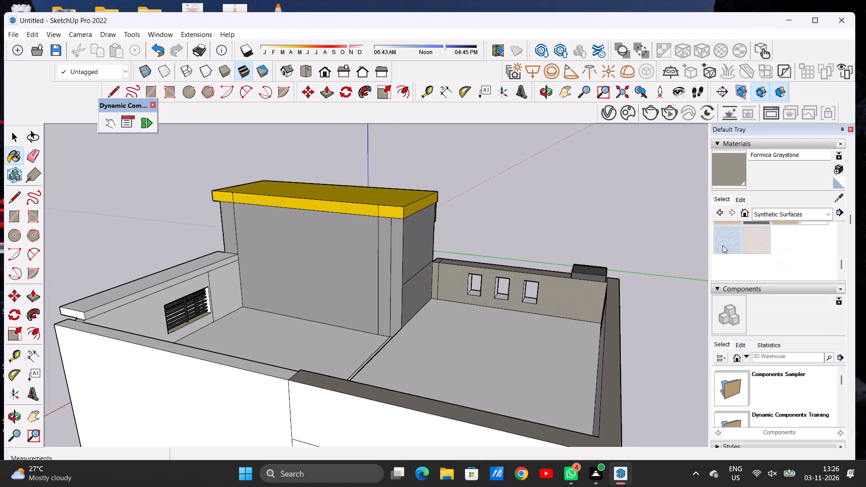
pyautogui.click(723, 245)
pyautogui.click(548, 93)
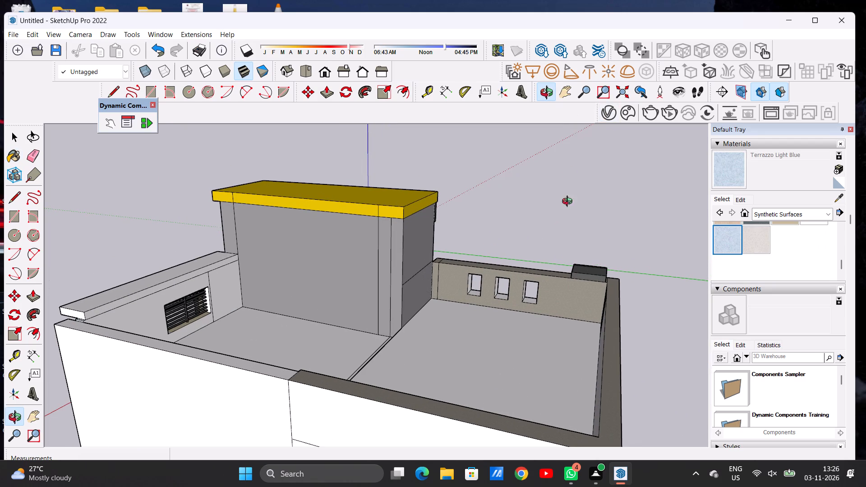
pyautogui.moveTo(547, 264); pyautogui.dragTo(267, 278)
pyautogui.scroll(-6, 419, 263)
pyautogui.click(746, 230)
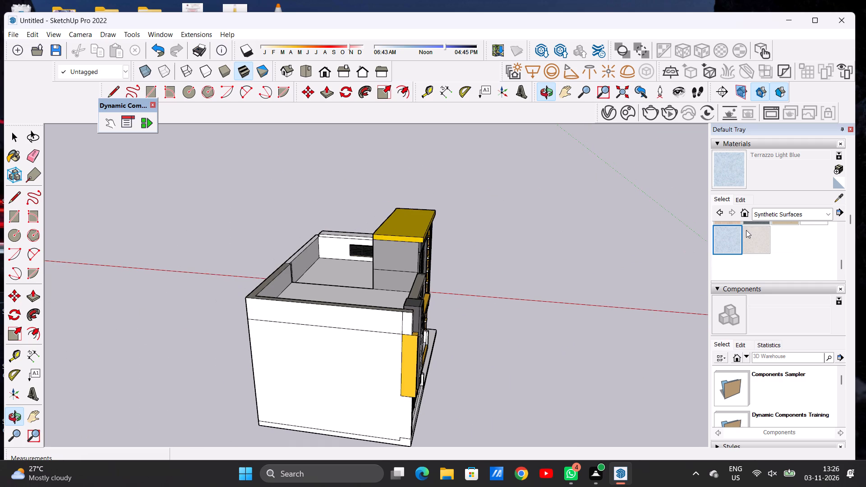
pyautogui.scroll(14, 317, 268)
pyautogui.scroll(-1, 268, 280)
pyautogui.scroll(1, 268, 280)
pyautogui.click(258, 281)
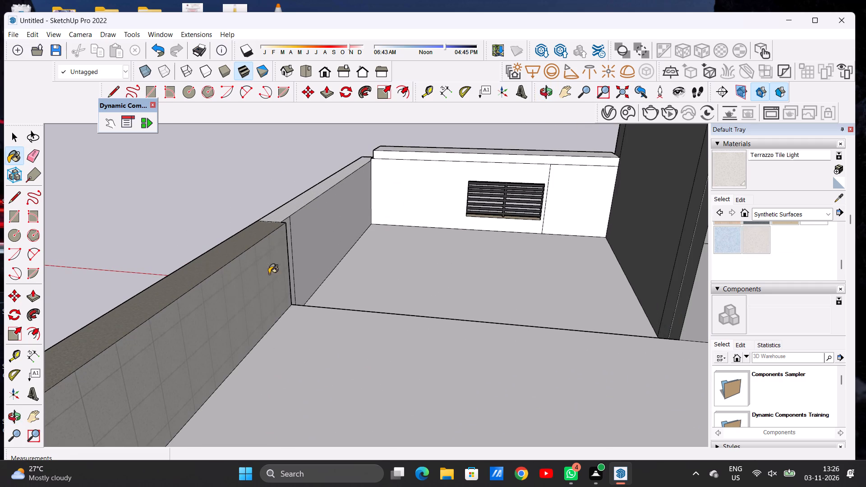
pyautogui.click(326, 240)
pyautogui.click(414, 182)
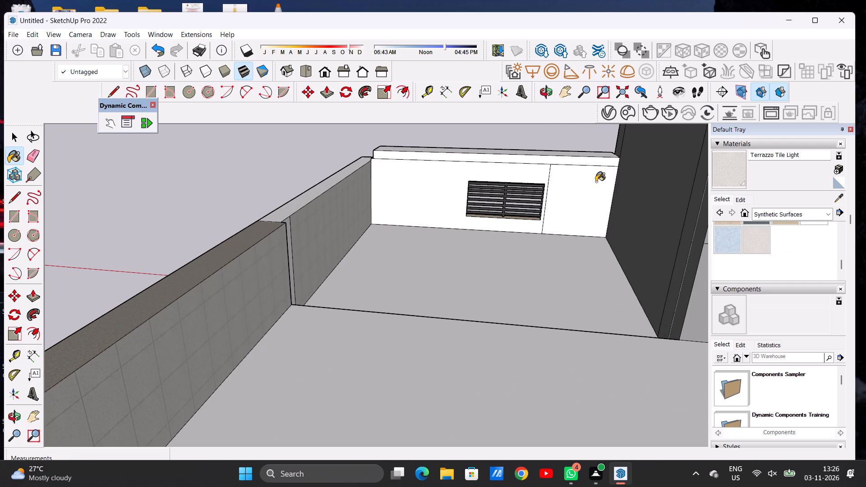
pyautogui.click(596, 182)
# Paint the narrow return face and the remaining top strip of the long side parapet with Terrazzo Tile Light.
pyautogui.scroll(11, 268, 229)
pyautogui.click(284, 223)
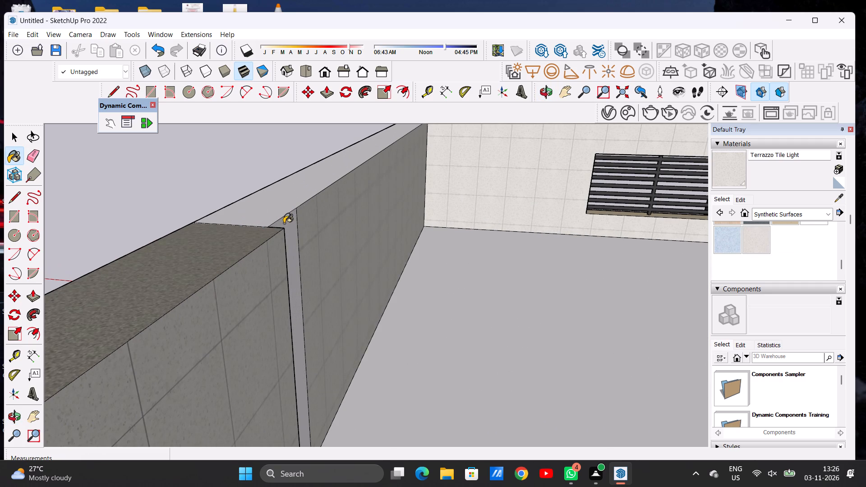
pyautogui.click(280, 204)
pyautogui.scroll(-7, 318, 215)
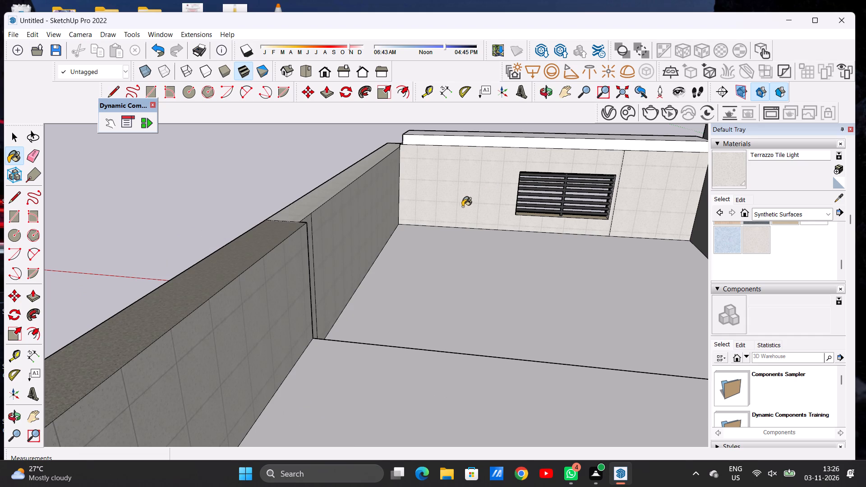
pyautogui.scroll(-10, 460, 216)
pyautogui.scroll(-4, 444, 259)
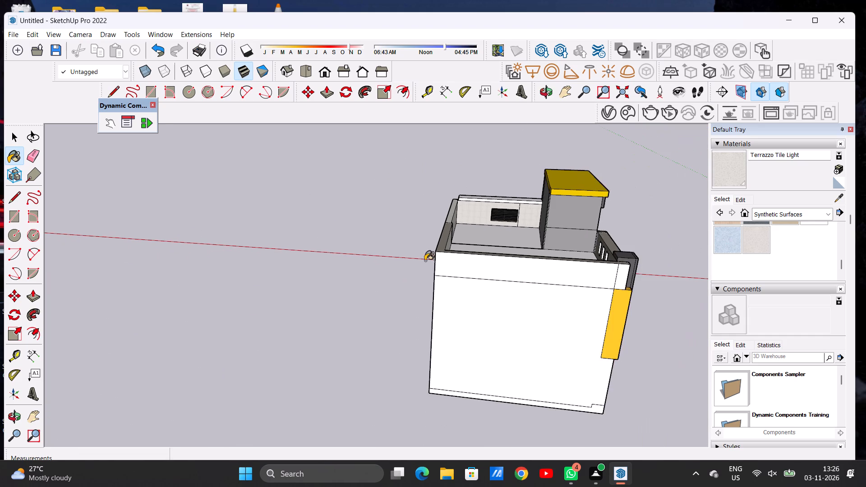
# Paint the outer parapet band above the blank rear wall, including its corner piece above the yellow strip, with Terrazzo Tile Light.
pyautogui.scroll(11, 474, 267)
pyautogui.click(470, 257)
pyautogui.scroll(-8, 391, 257)
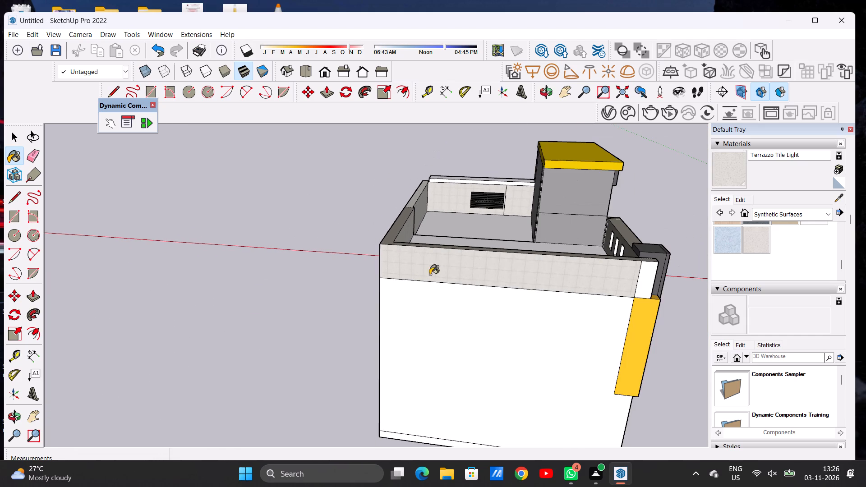
pyautogui.scroll(7, 616, 276)
pyautogui.click(618, 271)
pyautogui.scroll(-7, 567, 272)
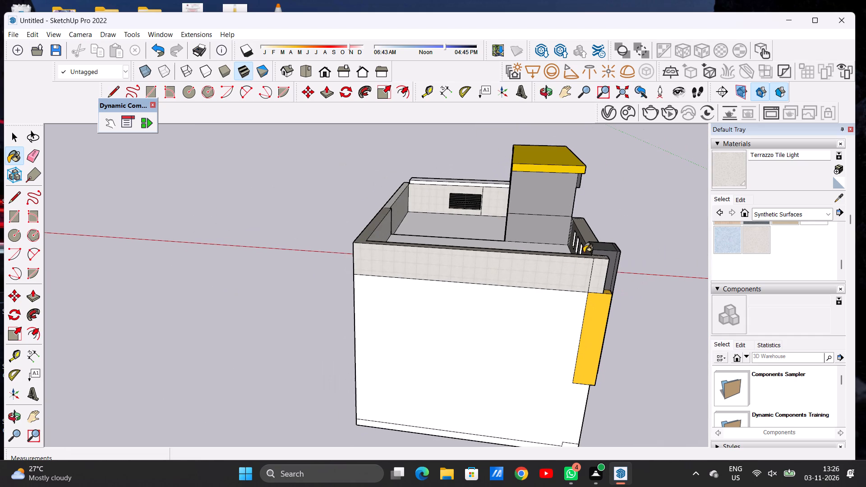
# Paint the outer parapet band on the adjoining long blank side wall with Terrazzo Tile Light.
pyautogui.click(542, 92)
pyautogui.moveTo(313, 302); pyautogui.dragTo(382, 302)
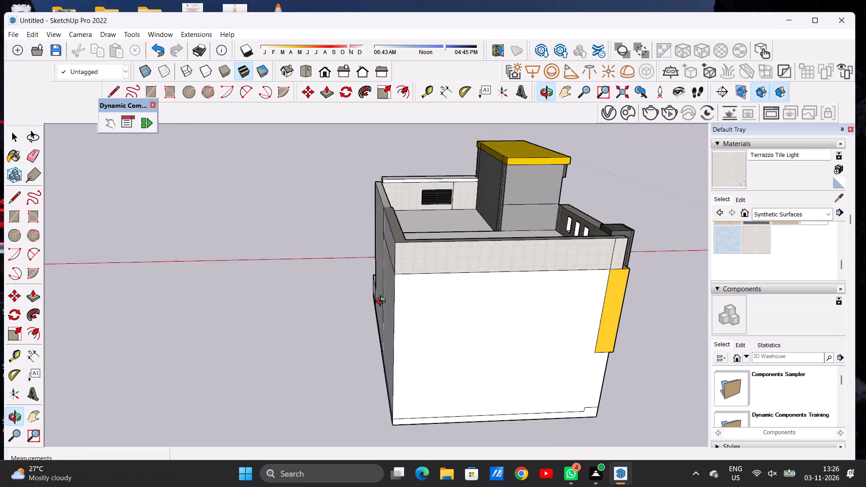
pyautogui.moveTo(382, 302); pyautogui.dragTo(540, 306)
pyautogui.scroll(5, 474, 256)
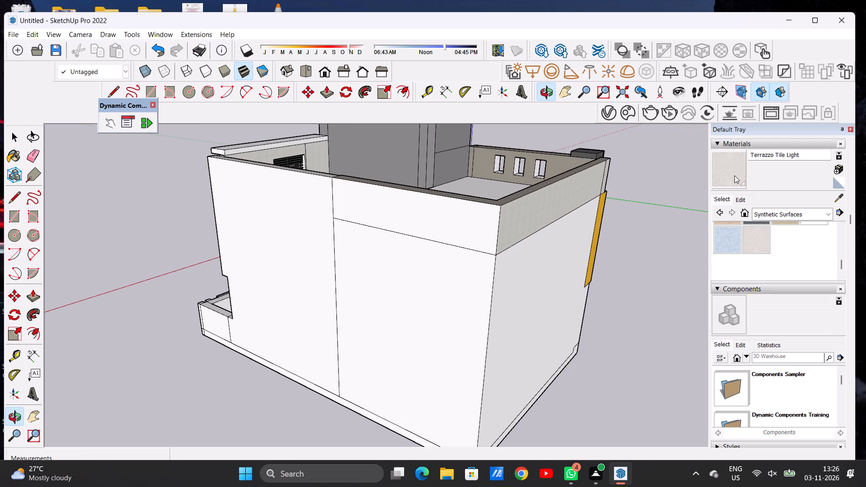
pyautogui.click(734, 175)
pyautogui.click(466, 241)
pyautogui.scroll(-3, 511, 258)
pyautogui.scroll(1, 514, 267)
pyautogui.scroll(-3, 515, 268)
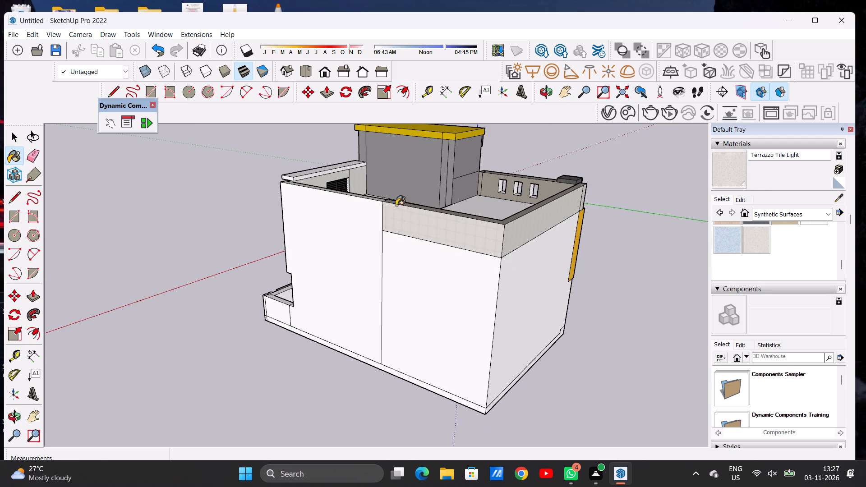
# Examine the house from the blank side wall around to the street facade.
pyautogui.click(549, 84)
pyautogui.moveTo(346, 231); pyautogui.dragTo(480, 231)
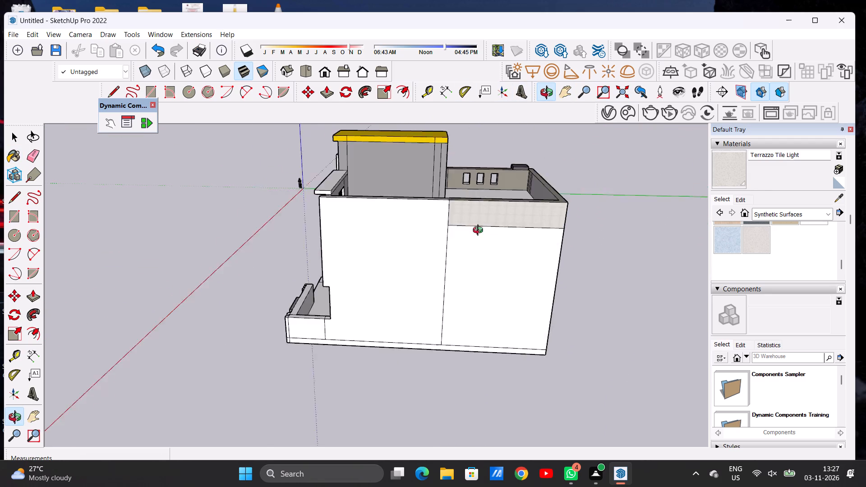
pyautogui.moveTo(480, 231); pyautogui.dragTo(507, 231)
pyautogui.moveTo(328, 231); pyautogui.dragTo(497, 209)
pyautogui.moveTo(395, 230); pyautogui.dragTo(529, 220)
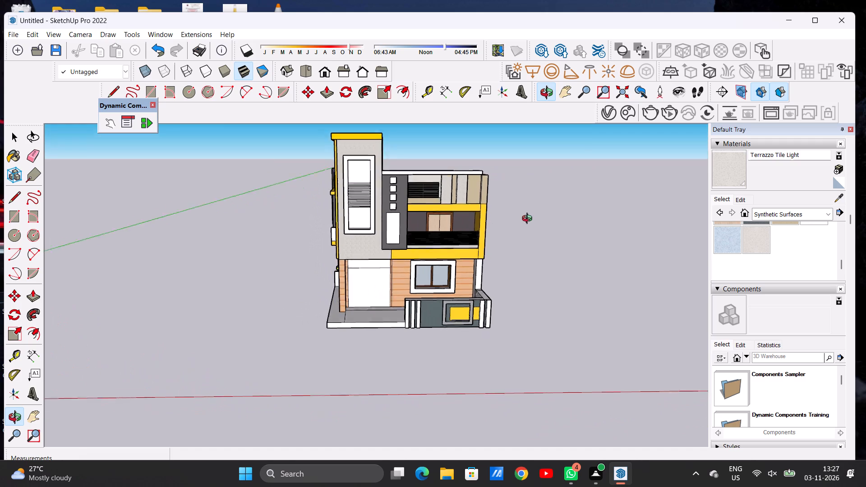
# Paint the large lower panel of the ground-floor entrance opening with Fencing Metal Straight from the Landscaping, Fencing and Vegetation materials.
pyautogui.moveTo(529, 220); pyautogui.dragTo(516, 221)
pyautogui.scroll(8, 386, 299)
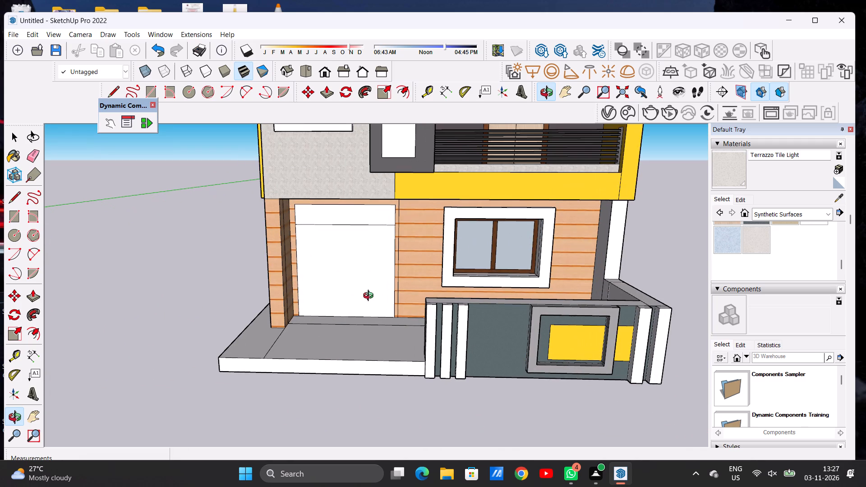
pyautogui.press('space')
pyautogui.click(773, 211)
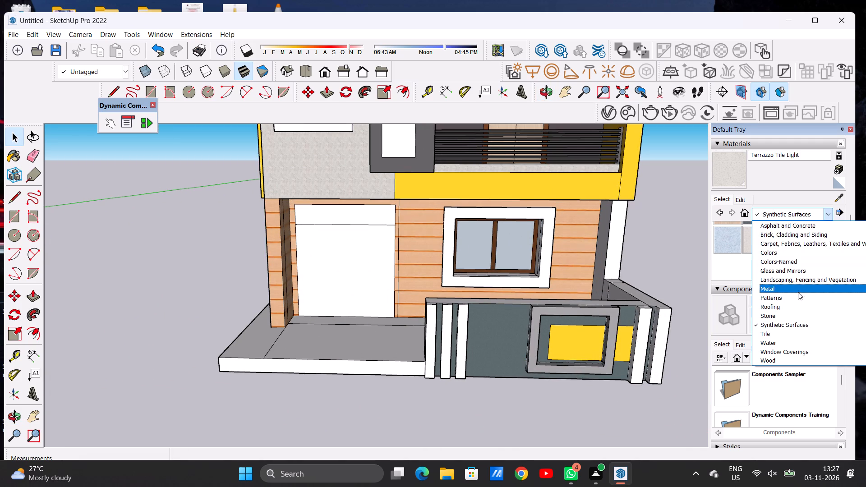
pyautogui.click(798, 279)
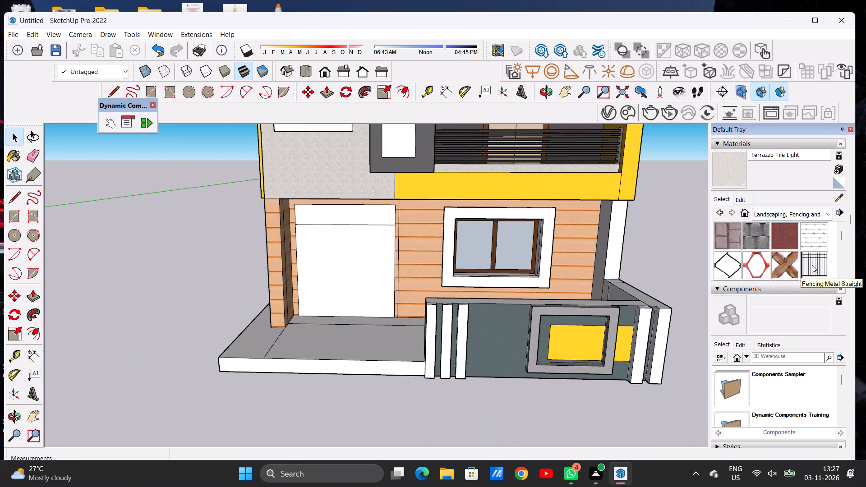
pyautogui.click(812, 265)
pyautogui.scroll(5, 301, 266)
pyautogui.scroll(-1, 301, 266)
pyautogui.scroll(2, 301, 266)
pyautogui.click(370, 265)
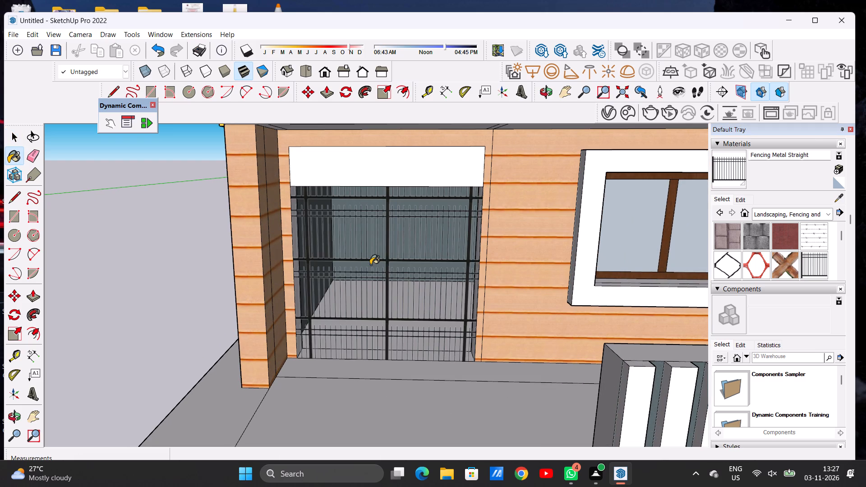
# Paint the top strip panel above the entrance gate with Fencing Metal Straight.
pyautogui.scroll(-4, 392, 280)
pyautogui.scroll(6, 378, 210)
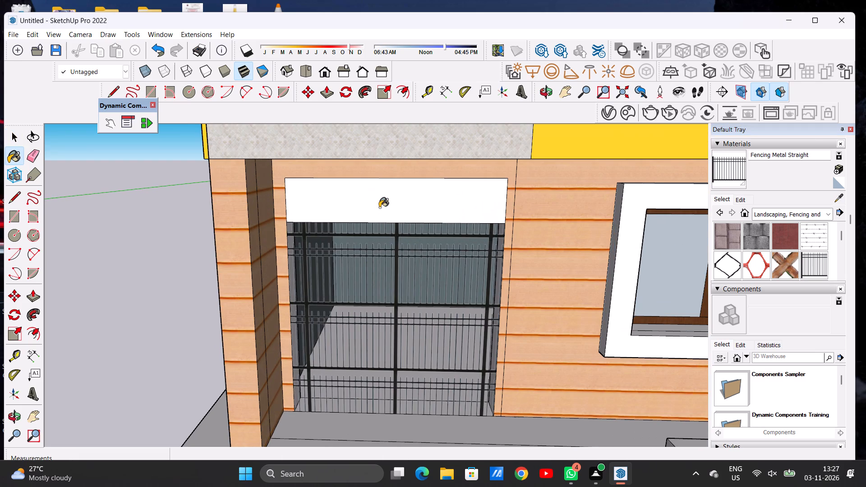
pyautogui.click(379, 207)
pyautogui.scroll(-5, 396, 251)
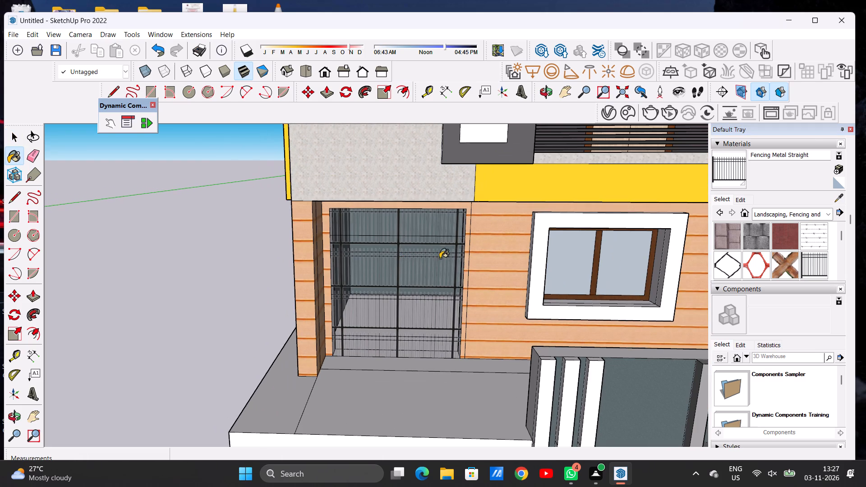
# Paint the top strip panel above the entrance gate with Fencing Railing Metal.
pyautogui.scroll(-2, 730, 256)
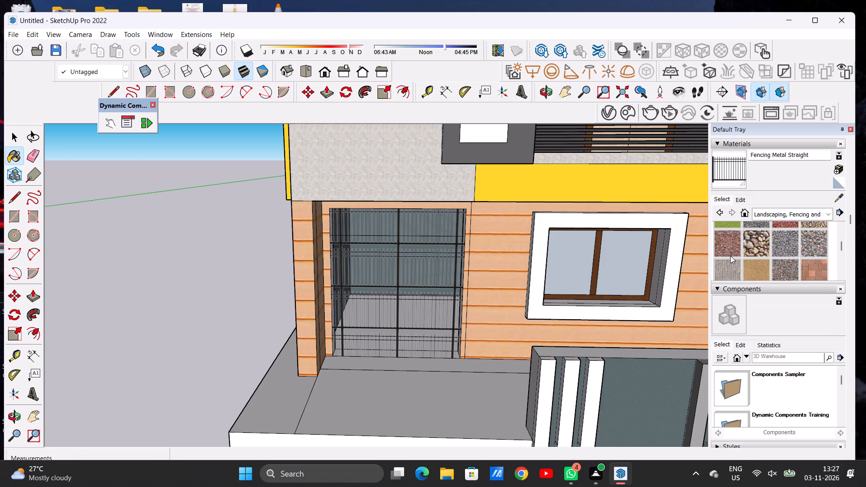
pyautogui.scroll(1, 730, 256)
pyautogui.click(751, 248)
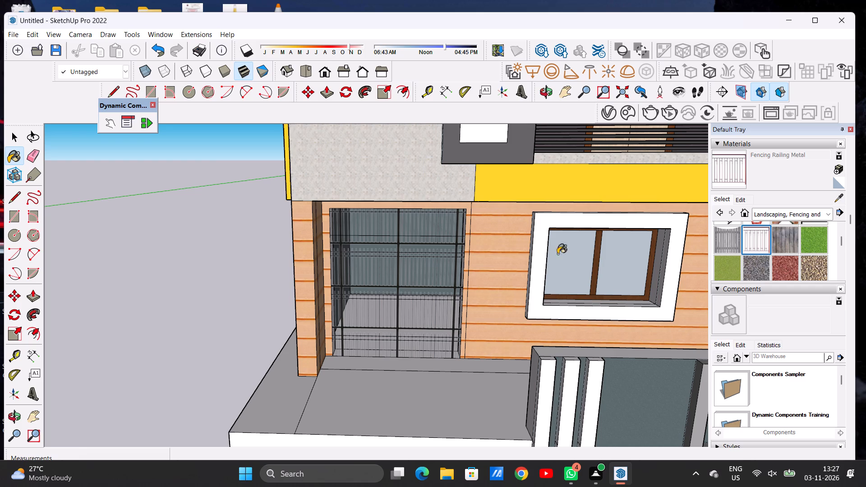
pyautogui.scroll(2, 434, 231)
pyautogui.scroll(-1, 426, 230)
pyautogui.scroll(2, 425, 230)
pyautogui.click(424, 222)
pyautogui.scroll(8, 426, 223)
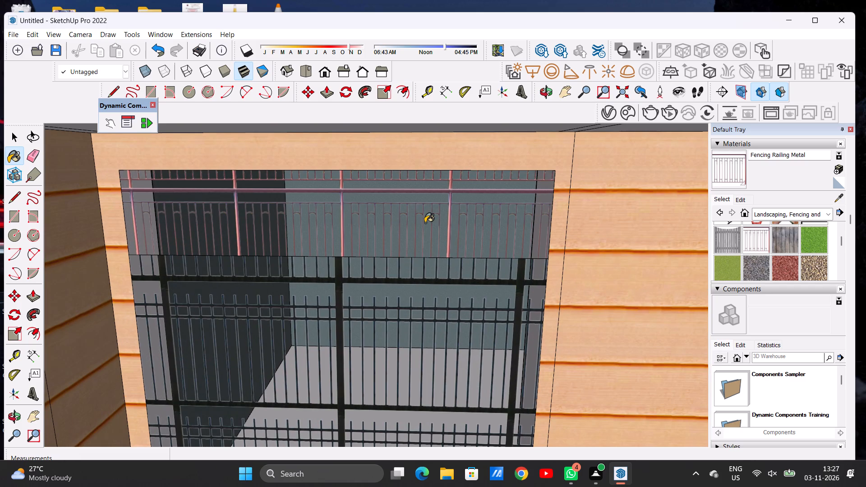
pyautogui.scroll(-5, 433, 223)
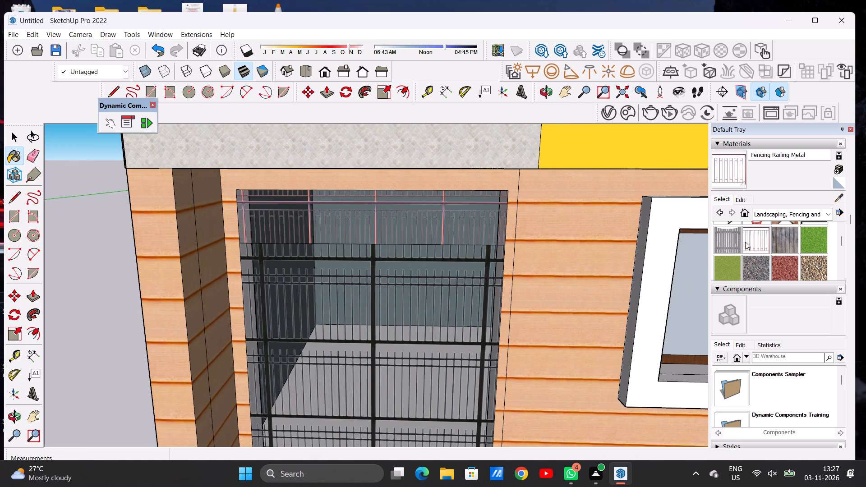
# Paint the top strip panel above the entrance gate with Fencing Picket Concave.
pyautogui.click(724, 238)
pyautogui.click(436, 209)
pyautogui.scroll(2, 447, 218)
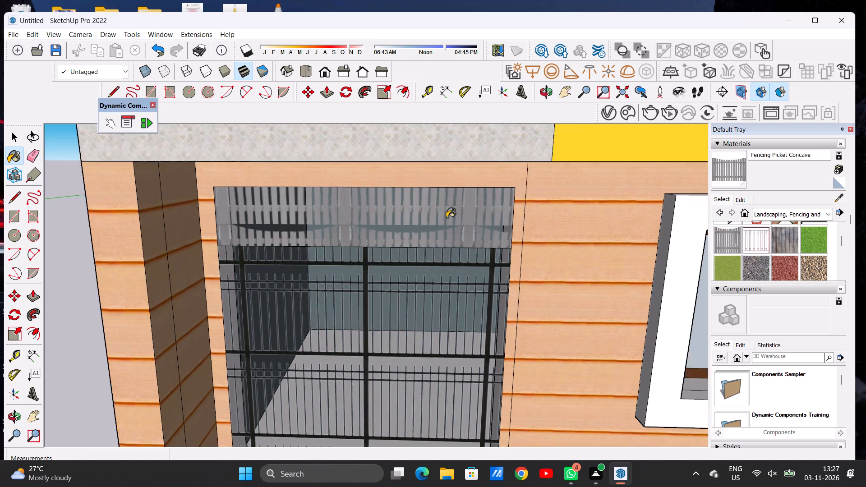
pyautogui.scroll(2, 447, 218)
pyautogui.scroll(-13, 441, 227)
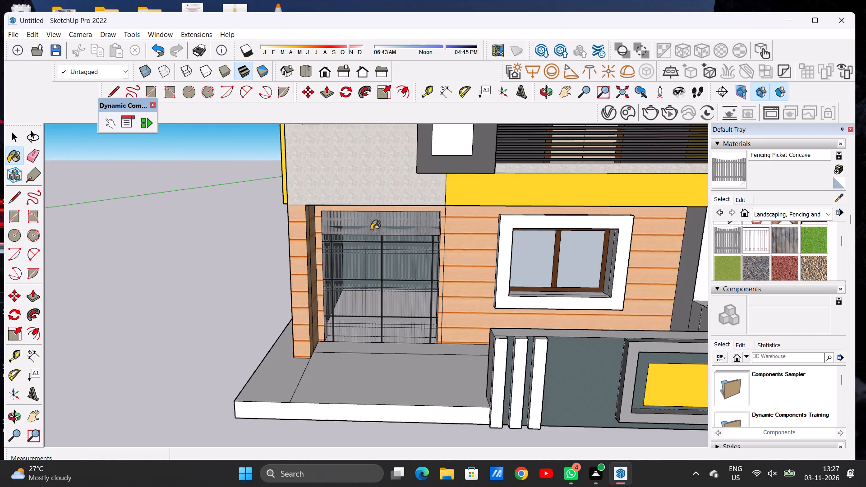
pyautogui.scroll(1, 382, 228)
pyautogui.scroll(-1, 382, 228)
pyautogui.scroll(11, 382, 228)
pyautogui.scroll(-12, 386, 235)
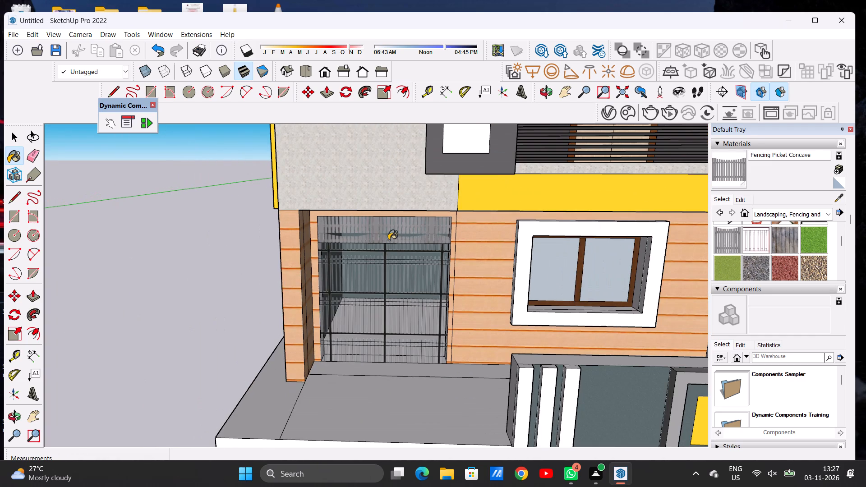
# Reselect Fencing Metal Straight and apply it to the large lower panel of the entrance gate.
pyautogui.press('space')
pyautogui.write('O')
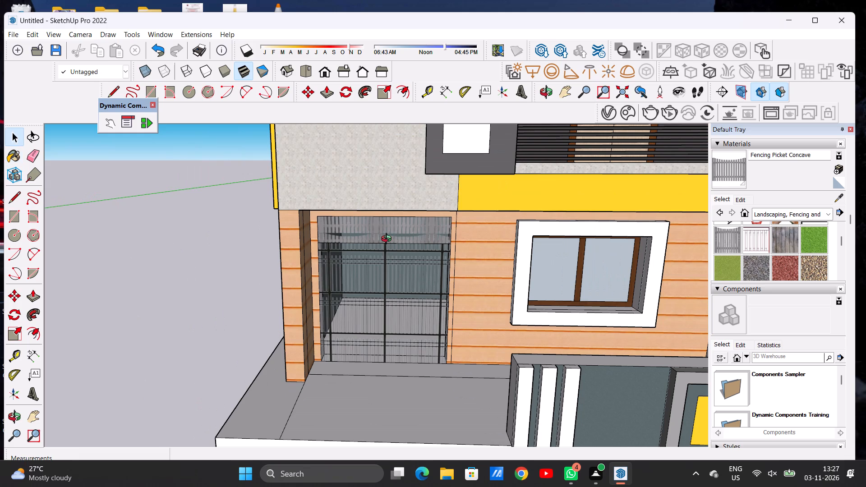
pyautogui.scroll(-7, 385, 284)
pyautogui.moveTo(384, 307); pyautogui.dragTo(384, 273)
pyautogui.scroll(11, 393, 270)
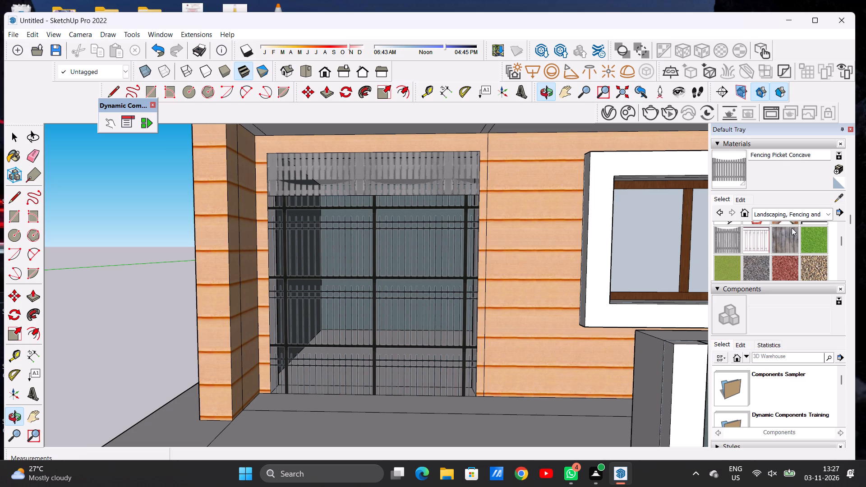
pyautogui.scroll(1, 795, 233)
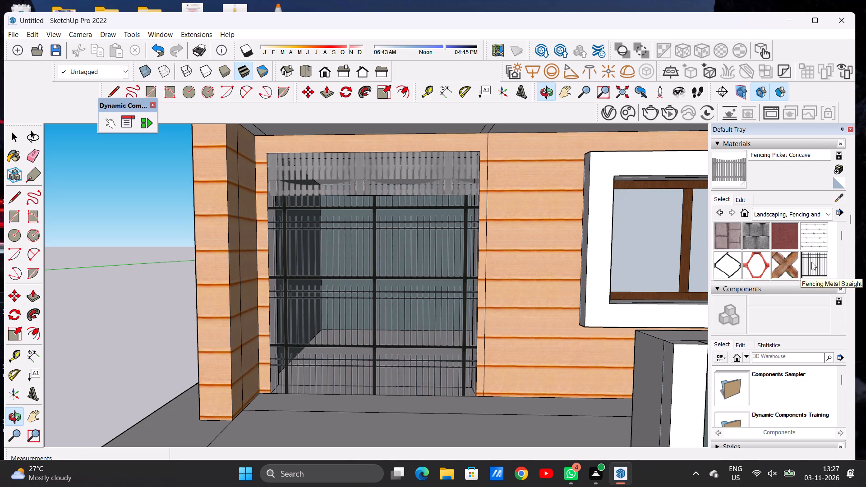
pyautogui.click(811, 262)
pyautogui.click(392, 295)
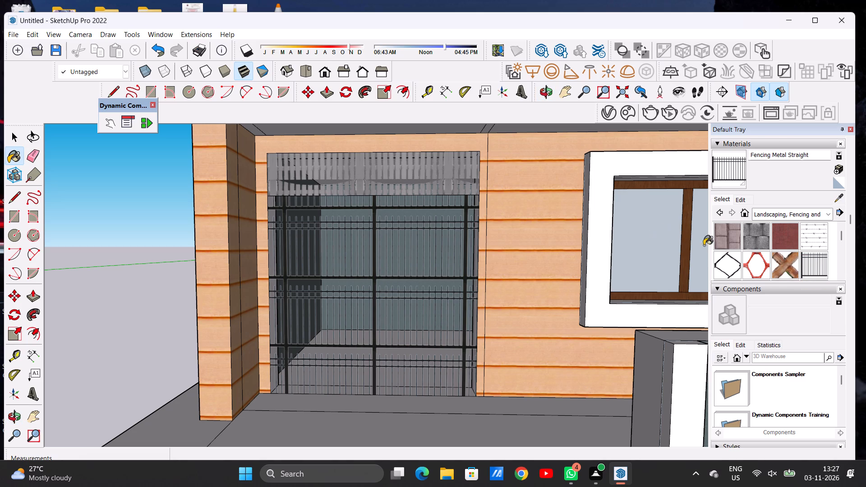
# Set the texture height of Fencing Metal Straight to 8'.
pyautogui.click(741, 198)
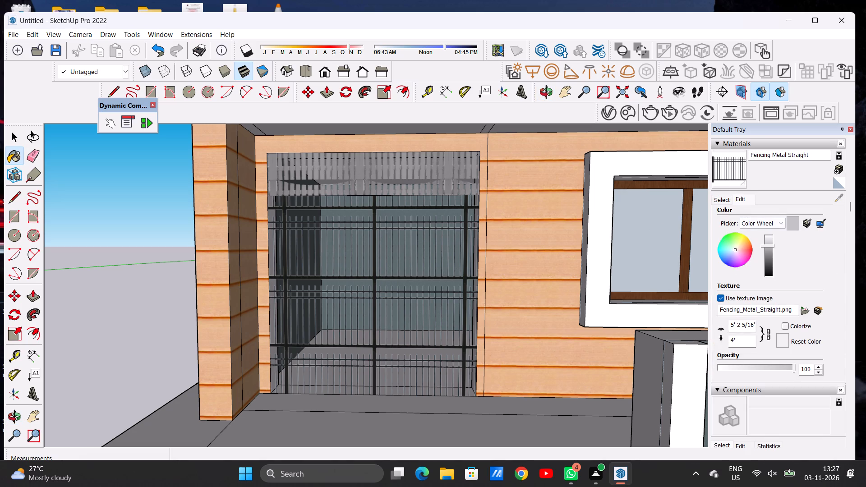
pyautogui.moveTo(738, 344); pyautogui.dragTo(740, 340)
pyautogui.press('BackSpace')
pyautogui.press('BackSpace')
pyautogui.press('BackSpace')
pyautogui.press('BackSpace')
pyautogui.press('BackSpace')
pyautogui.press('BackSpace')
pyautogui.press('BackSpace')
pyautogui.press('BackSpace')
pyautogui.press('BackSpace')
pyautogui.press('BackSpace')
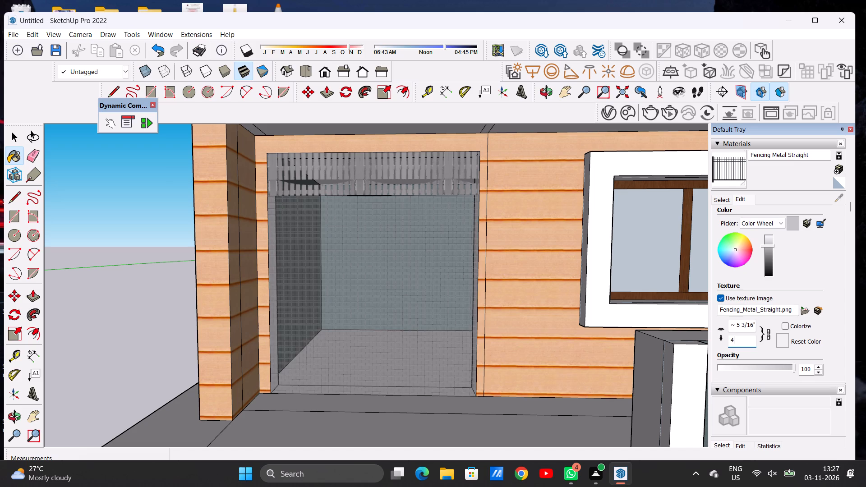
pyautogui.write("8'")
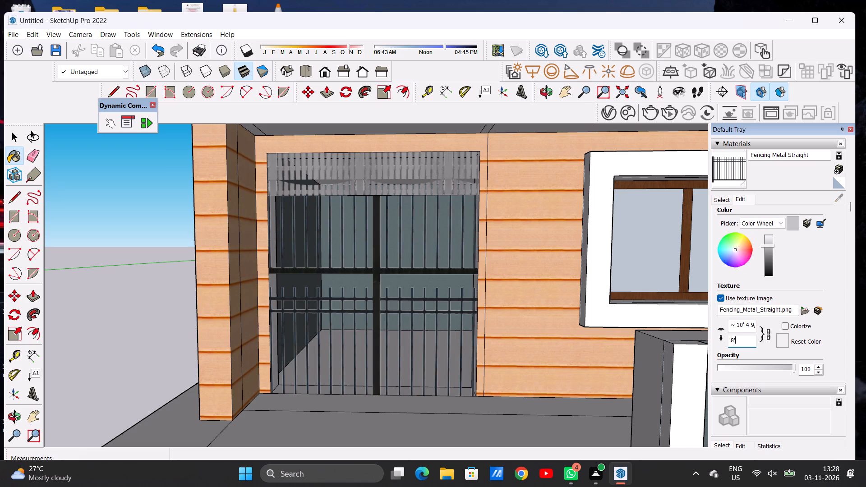
# Set the texture height of Fencing Metal Straight to 10' and leave the Paint Bucket.
pyautogui.press('BackSpace')
pyautogui.press('BackSpace')
pyautogui.press('BackSpace')
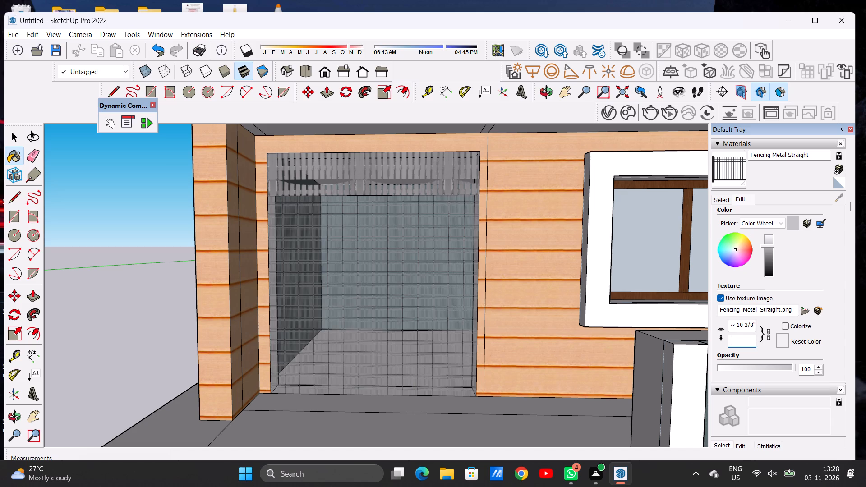
pyautogui.write("10'")
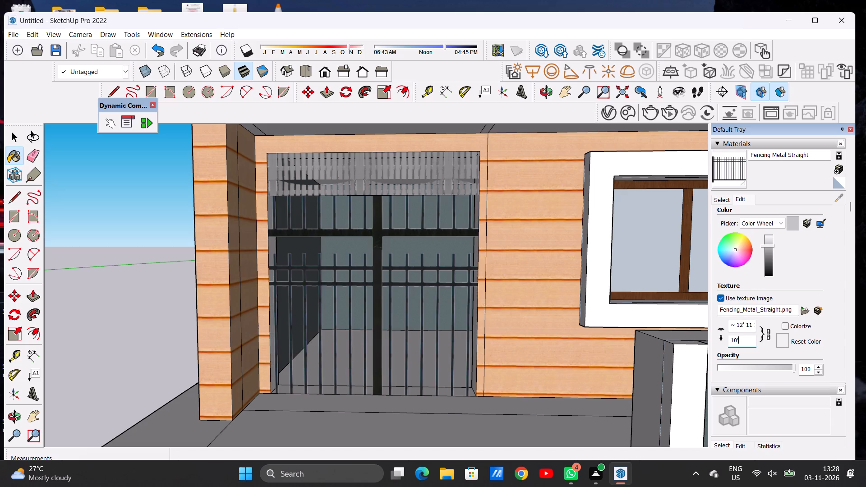
pyautogui.press('Return')
pyautogui.scroll(-13, 594, 344)
pyautogui.scroll(5, 471, 319)
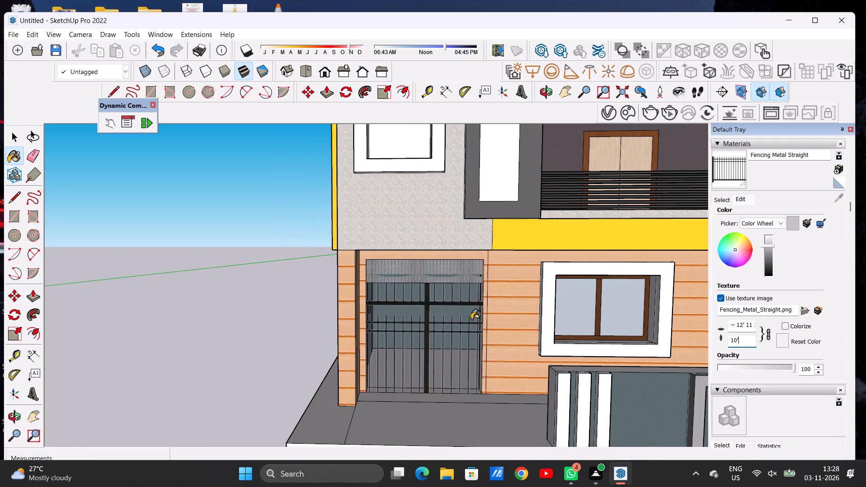
pyautogui.press('space')
pyautogui.press('space')
pyautogui.click(259, 335)
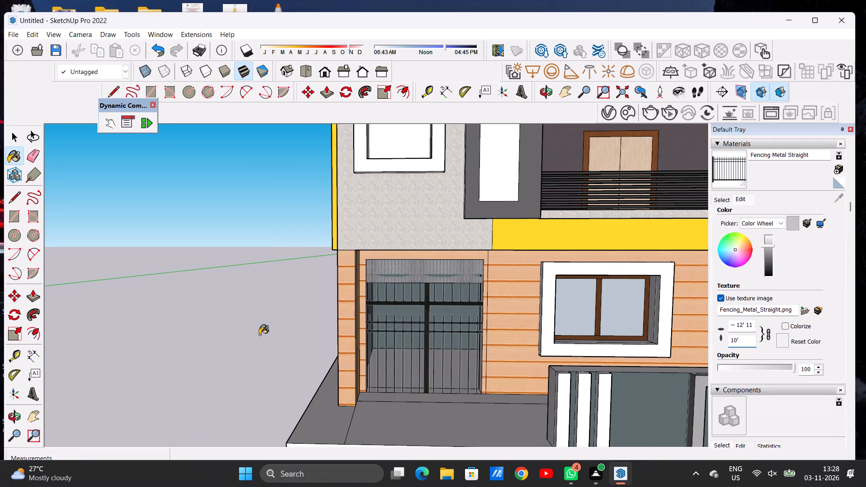
pyautogui.press('space')
# Examine the entrance gate up close and the house from the street facade around to the blank side wall.
pyautogui.scroll(-8, 366, 326)
pyautogui.scroll(1, 373, 328)
pyautogui.scroll(-5, 488, 307)
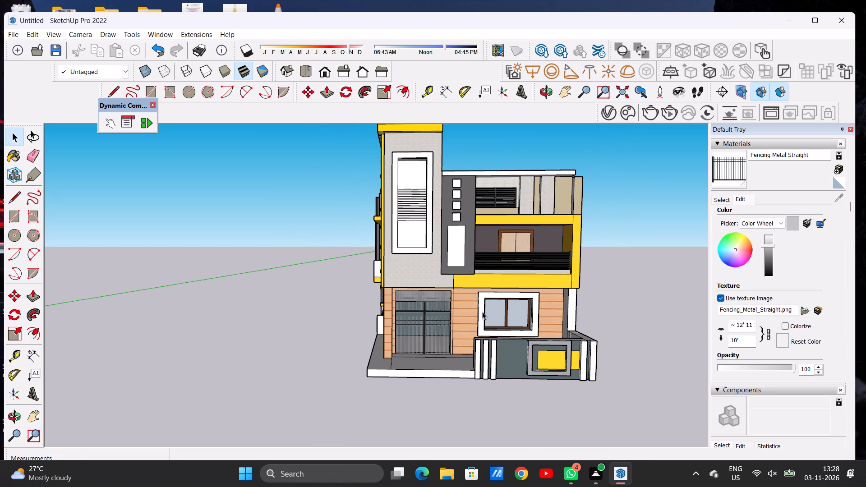
pyautogui.press('o')
pyautogui.moveTo(512, 326); pyautogui.dragTo(505, 326)
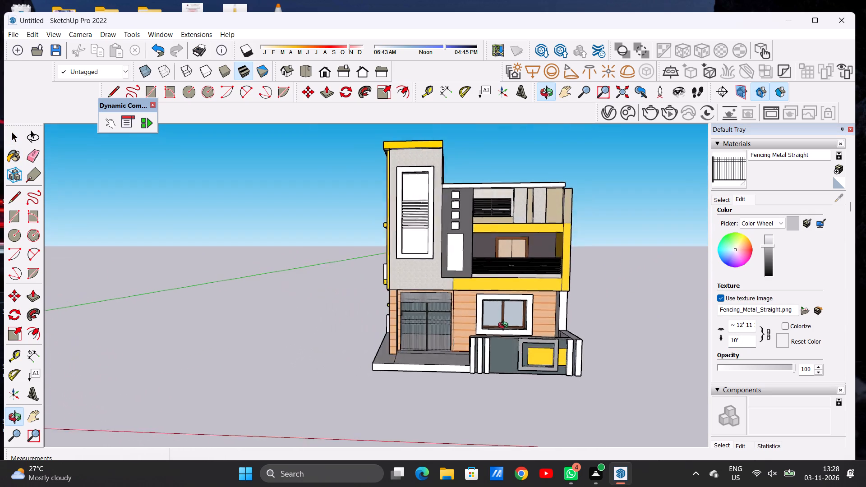
pyautogui.moveTo(505, 326); pyautogui.dragTo(479, 335)
pyautogui.scroll(-7, 461, 345)
pyautogui.scroll(6, 434, 330)
pyautogui.scroll(-1, 434, 330)
pyautogui.scroll(4, 434, 330)
pyautogui.scroll(-1, 440, 331)
pyautogui.scroll(8, 440, 331)
pyautogui.scroll(-1, 442, 343)
pyautogui.scroll(6, 442, 343)
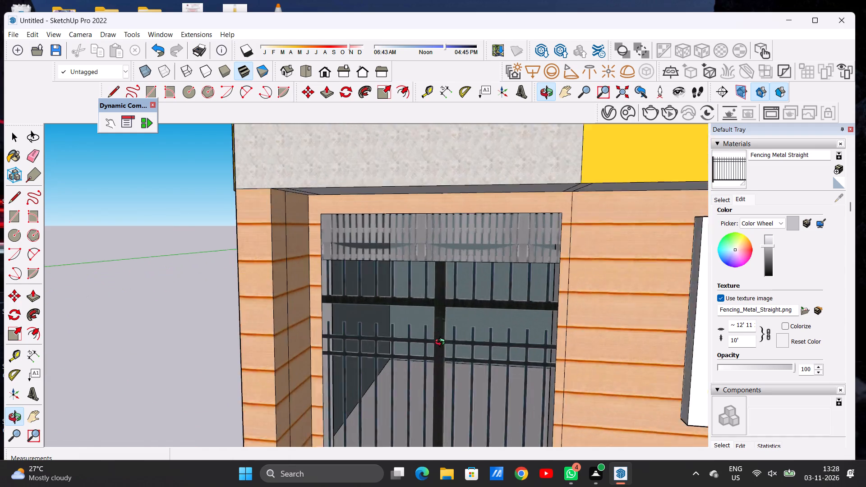
pyautogui.scroll(2, 442, 343)
pyautogui.scroll(-8, 429, 324)
pyautogui.scroll(13, 418, 326)
pyautogui.scroll(-1, 416, 319)
pyautogui.scroll(7, 416, 319)
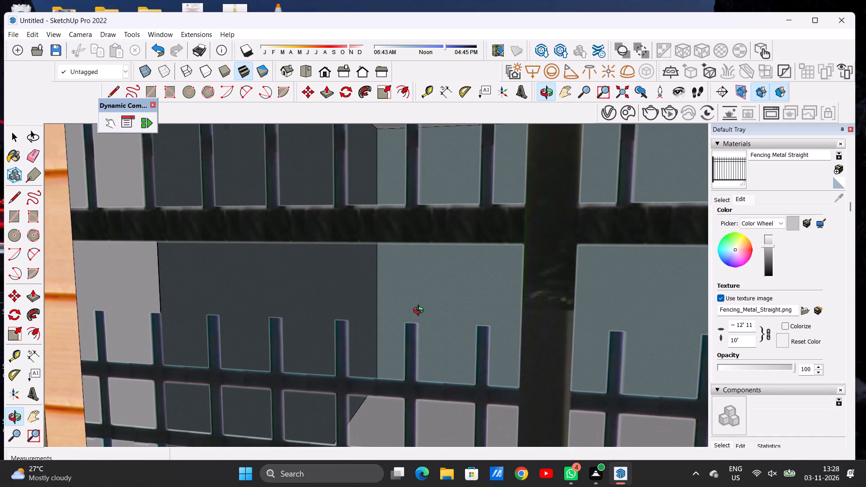
pyautogui.scroll(1, 420, 312)
pyautogui.scroll(-13, 420, 312)
pyautogui.click(449, 305)
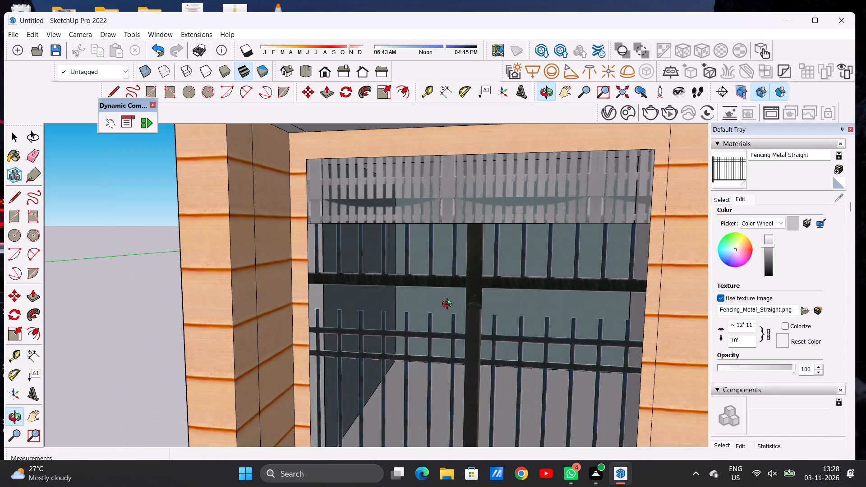
pyautogui.scroll(-9, 450, 307)
pyautogui.moveTo(422, 314); pyautogui.dragTo(412, 313)
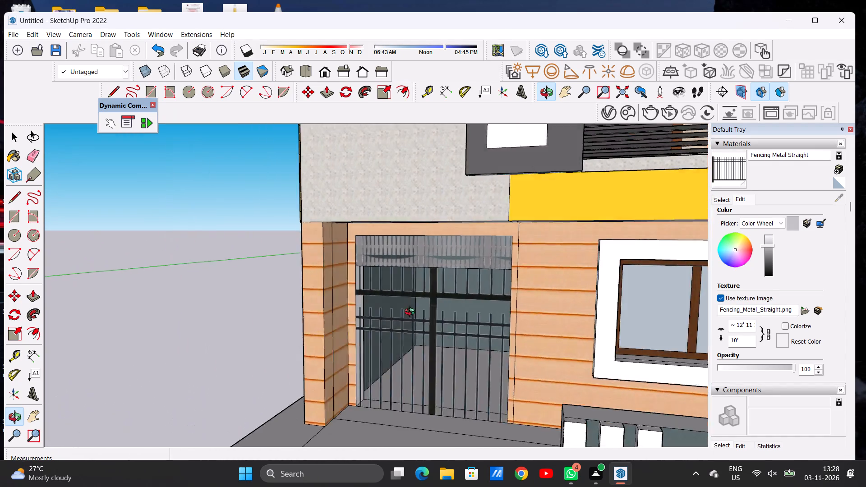
pyautogui.moveTo(412, 313); pyautogui.dragTo(456, 299)
pyautogui.scroll(-14, 373, 319)
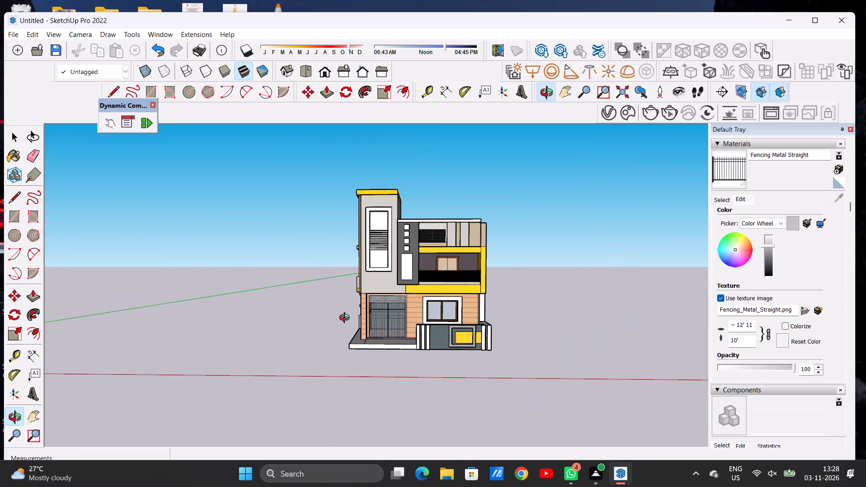
pyautogui.scroll(5, 415, 308)
pyautogui.moveTo(495, 320); pyautogui.dragTo(225, 323)
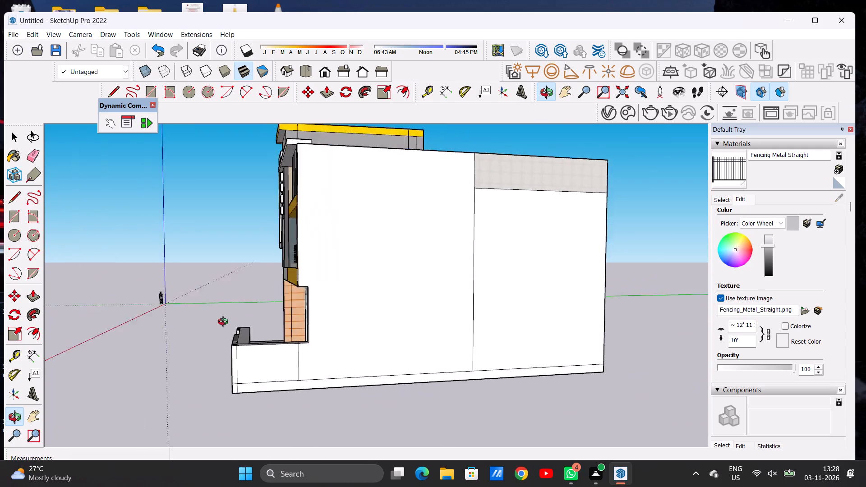
# Examine the house from the stair tower side around to the street facade.
pyautogui.moveTo(225, 323); pyautogui.dragTo(571, 314)
pyautogui.moveTo(379, 303); pyautogui.dragTo(584, 315)
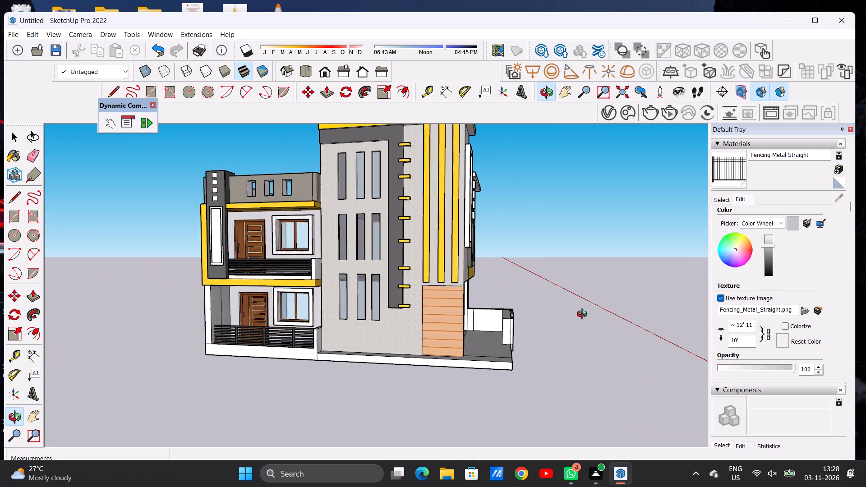
pyautogui.moveTo(584, 315); pyautogui.dragTo(579, 332)
pyautogui.scroll(-5, 493, 328)
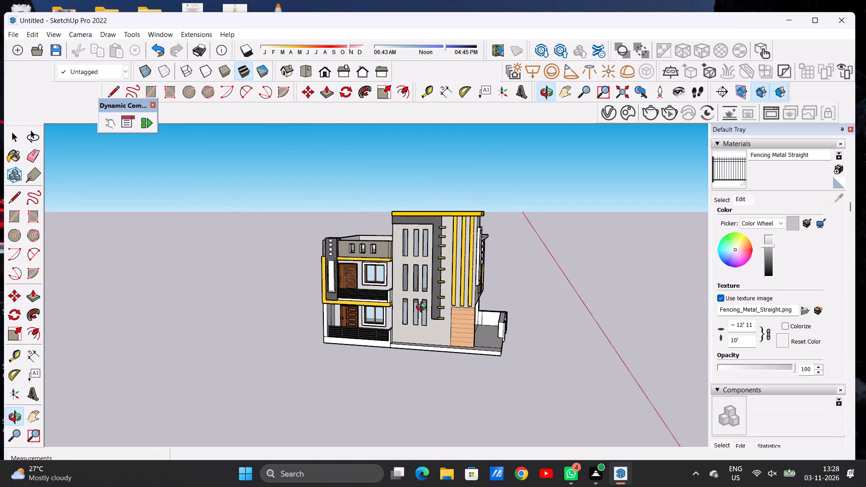
pyautogui.moveTo(436, 305); pyautogui.dragTo(186, 311)
pyautogui.scroll(-1, 164, 284)
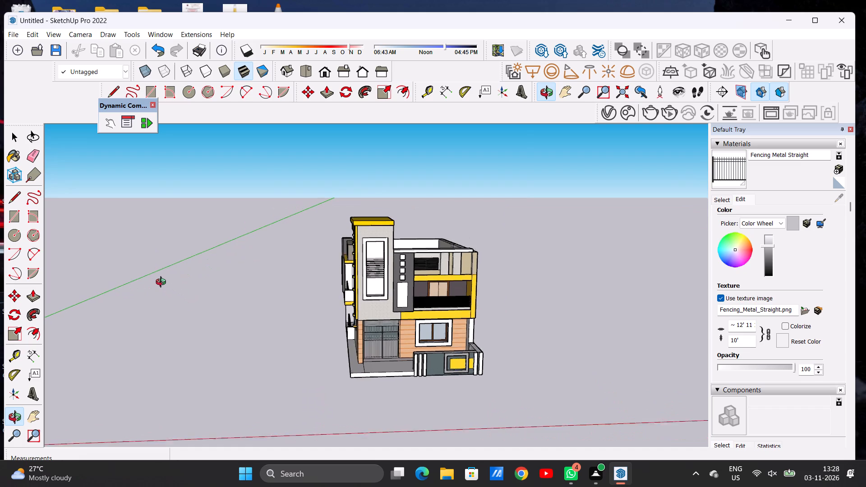
pyautogui.scroll(-1, 163, 283)
pyautogui.scroll(2, 377, 259)
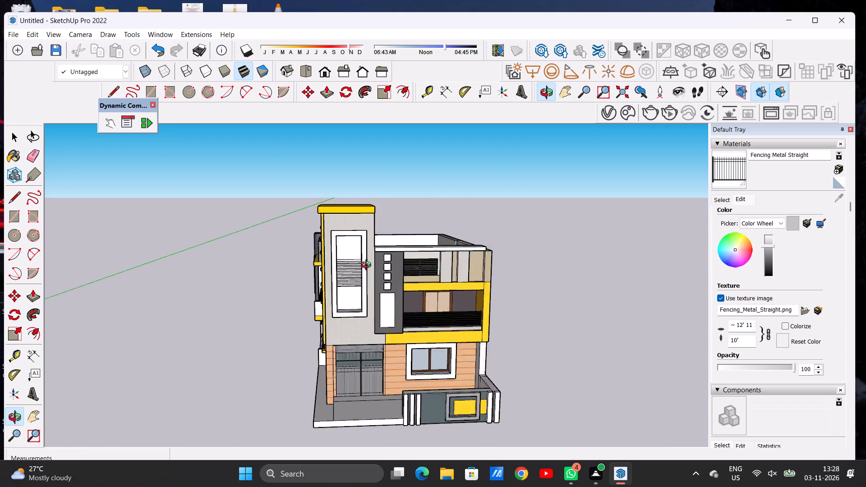
# Paint the top three horizontal bars of the tall stair tower window with Color M07 from the Colors collection.
pyautogui.scroll(20, 368, 266)
pyautogui.scroll(1, 368, 266)
pyautogui.scroll(-4, 346, 263)
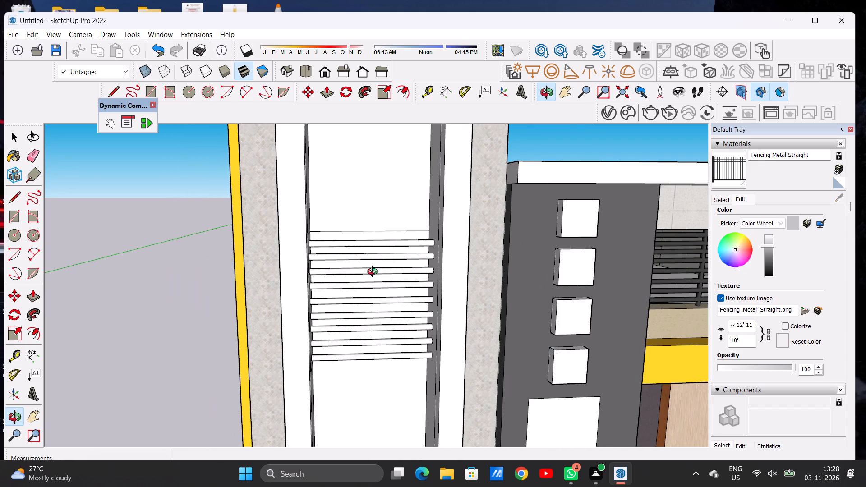
pyautogui.moveTo(364, 273); pyautogui.dragTo(283, 289)
pyautogui.scroll(4, 328, 316)
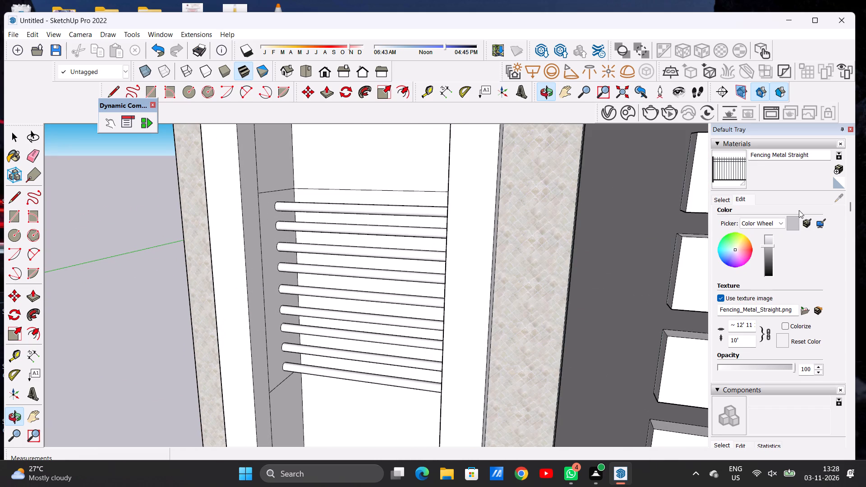
pyautogui.click(717, 199)
pyautogui.click(777, 212)
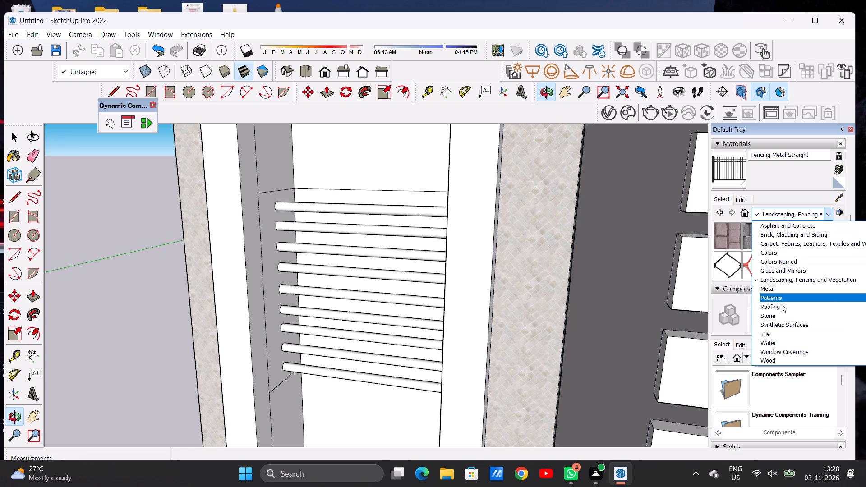
pyautogui.click(775, 256)
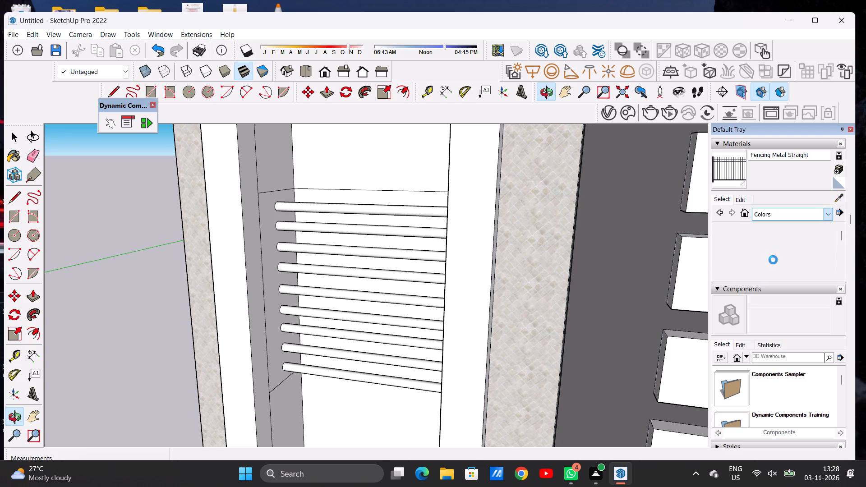
pyautogui.scroll(-7, 781, 257)
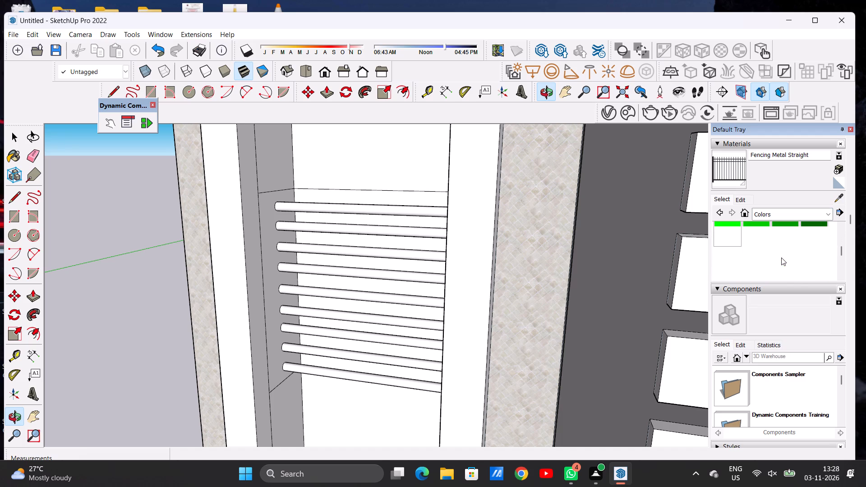
pyautogui.scroll(-7, 783, 253)
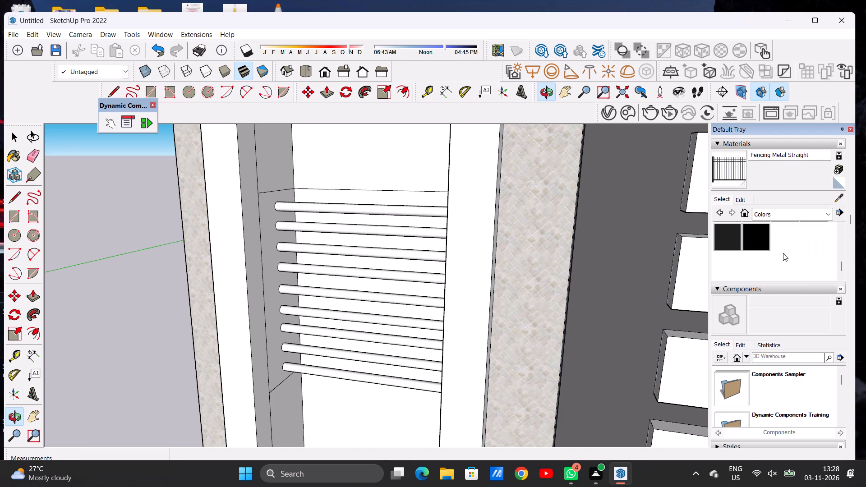
pyautogui.scroll(3, 783, 253)
pyautogui.scroll(-2, 783, 252)
pyautogui.click(809, 260)
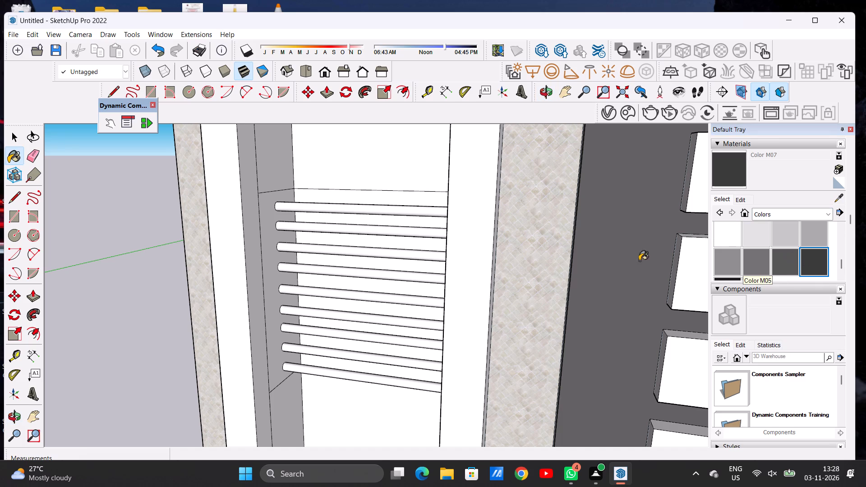
pyautogui.scroll(2, 298, 230)
pyautogui.scroll(-1, 295, 230)
pyautogui.scroll(4, 294, 230)
pyautogui.click(293, 195)
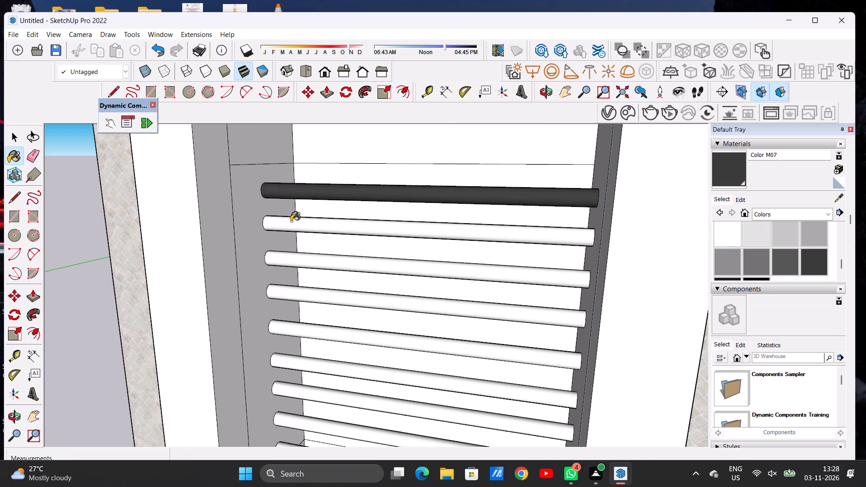
pyautogui.click(291, 221)
pyautogui.click(296, 259)
# Paint the remaining six bars of the tall tower window with Color M07 and leave the Paint Bucket.
pyautogui.scroll(-5, 350, 182)
pyautogui.scroll(7, 311, 299)
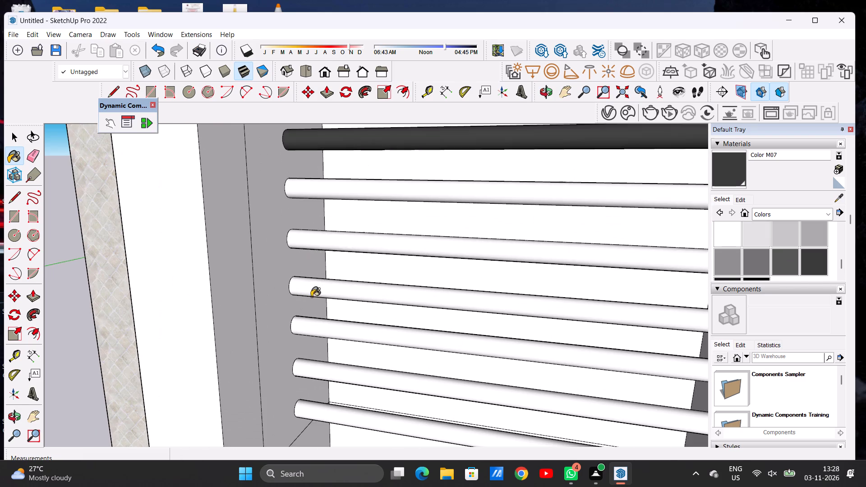
pyautogui.click(318, 186)
pyautogui.click(320, 234)
pyautogui.scroll(-8, 321, 231)
pyautogui.scroll(6, 296, 331)
pyautogui.click(322, 211)
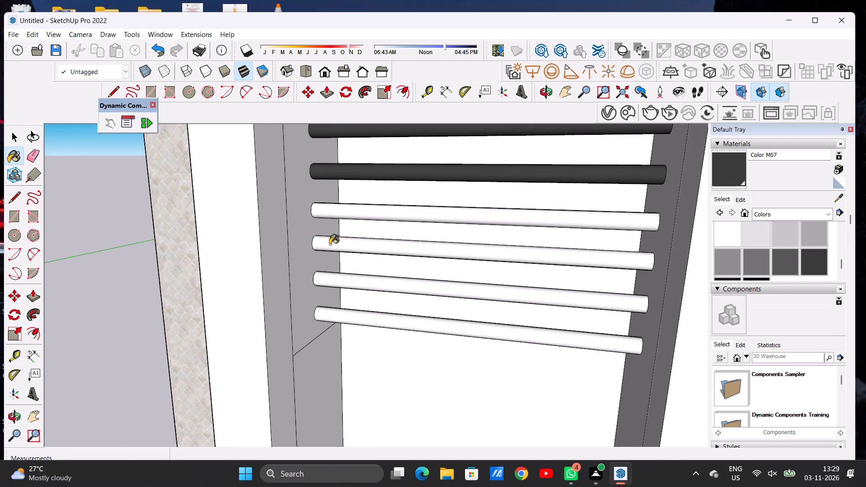
pyautogui.click(330, 244)
pyautogui.click(329, 275)
pyautogui.click(338, 308)
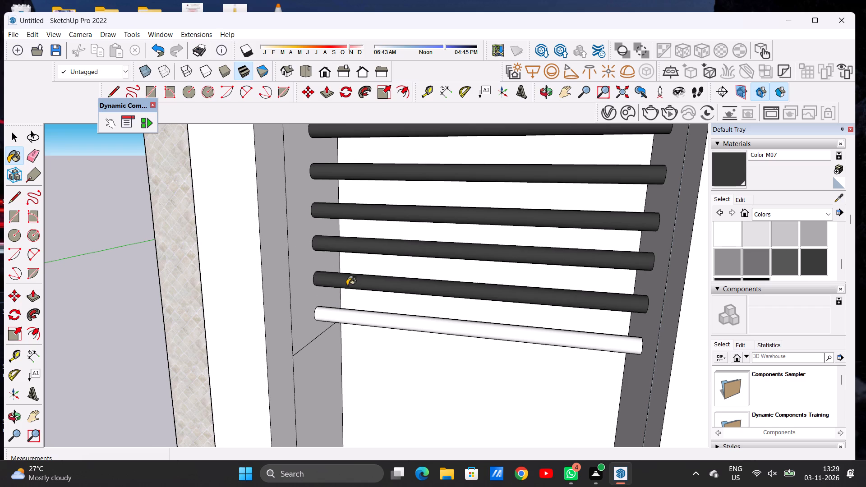
pyautogui.scroll(-16, 347, 289)
pyautogui.press('space')
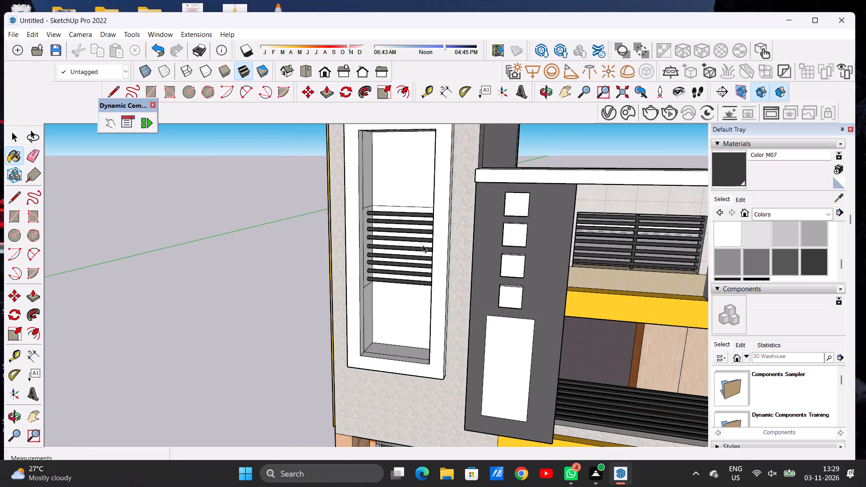
# Apply Color M04 to the panel behind the tower window's horizontal bars and leave the Paint Bucket.
pyautogui.click(728, 260)
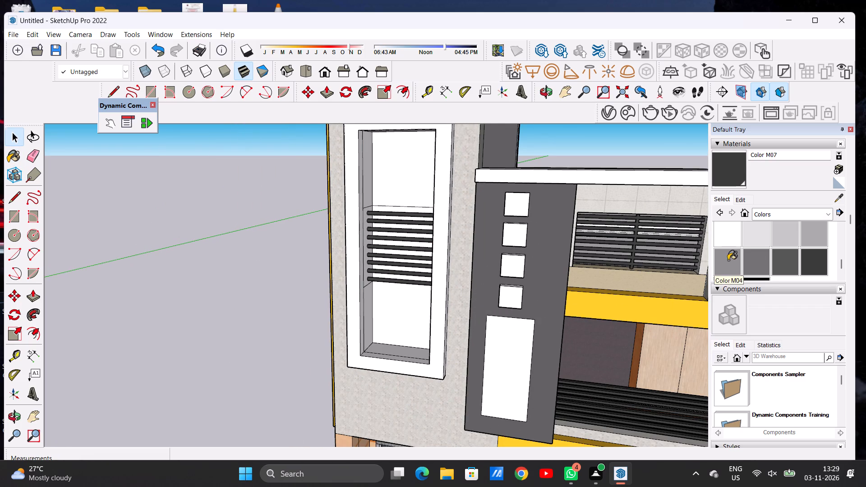
pyautogui.scroll(5, 422, 218)
pyautogui.scroll(-1, 407, 208)
pyautogui.scroll(2, 407, 208)
pyautogui.scroll(-1, 407, 208)
pyautogui.click(407, 205)
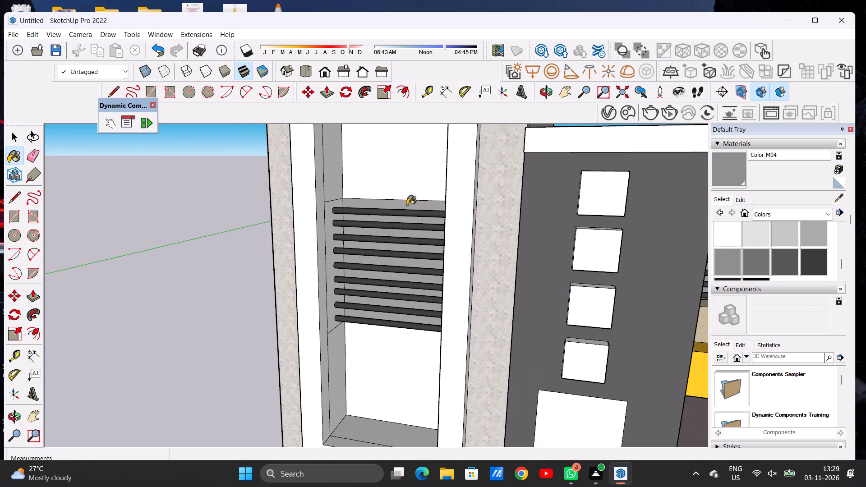
pyautogui.press('space')
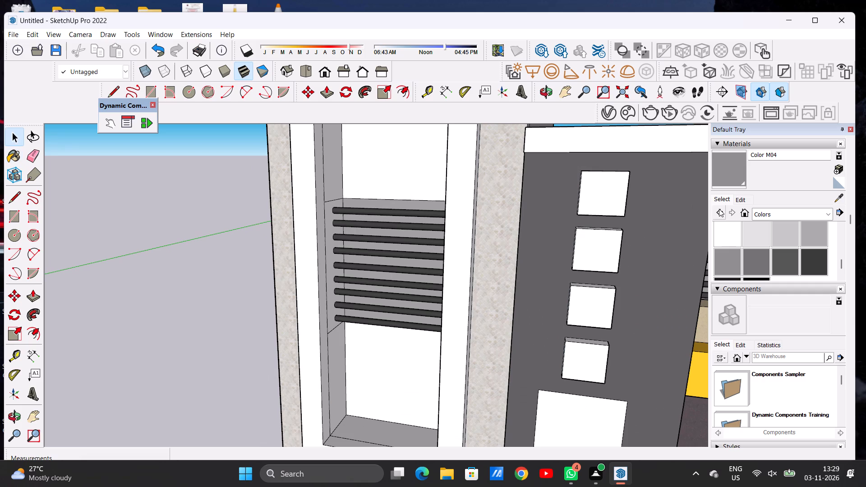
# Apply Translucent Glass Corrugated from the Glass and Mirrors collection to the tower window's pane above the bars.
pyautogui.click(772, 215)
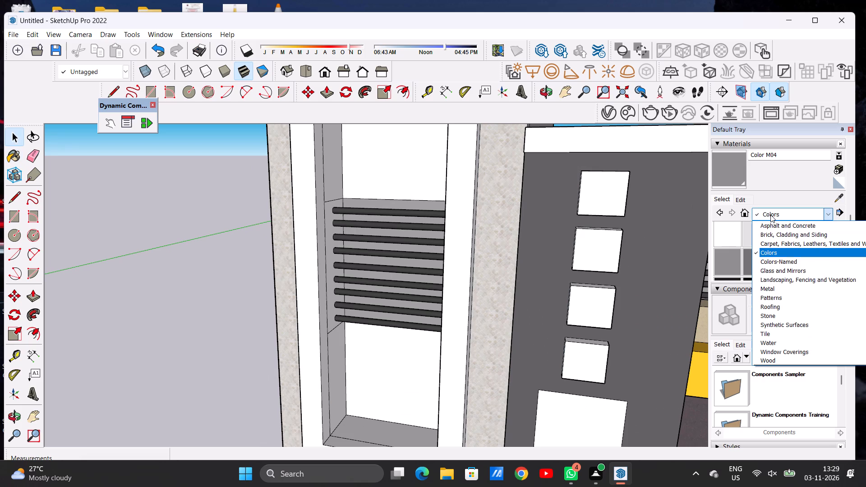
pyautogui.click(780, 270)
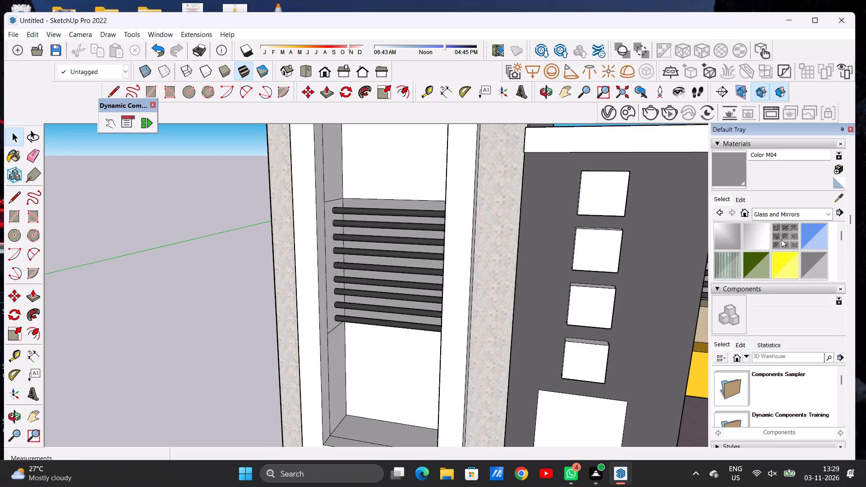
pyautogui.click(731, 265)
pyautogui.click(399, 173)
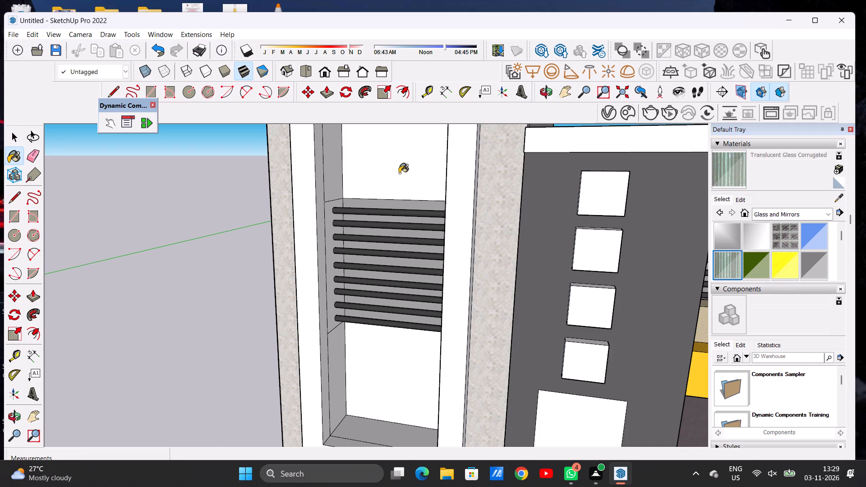
# Apply Translucent Glass Sky Reflection to the tower window's panes below and above the bars and leave the Paint Bucket.
pyautogui.scroll(-4, 436, 182)
pyautogui.scroll(-1, 415, 250)
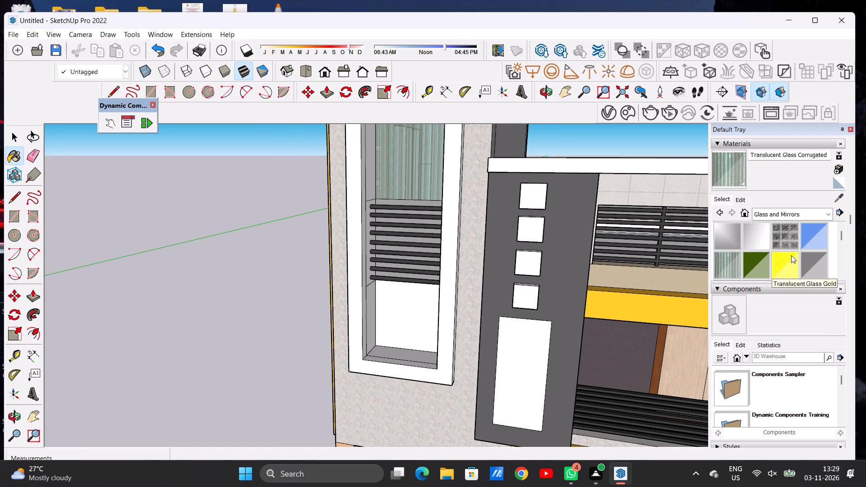
pyautogui.scroll(-2, 805, 246)
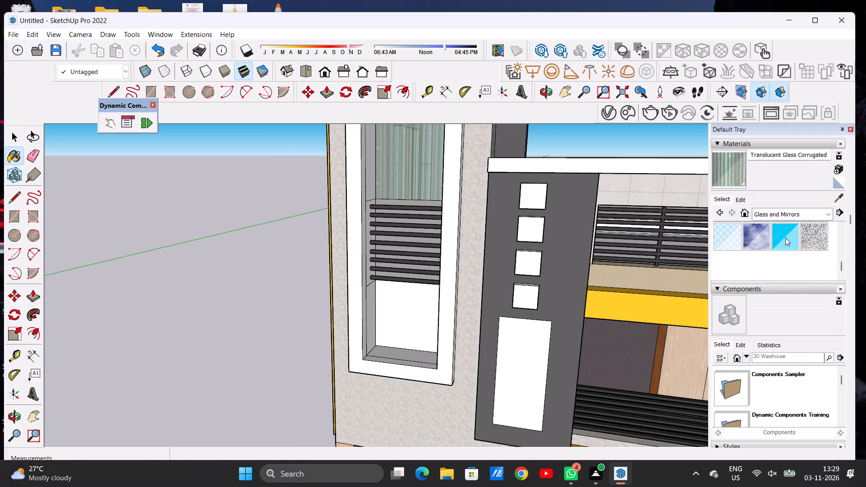
pyautogui.click(755, 238)
pyautogui.click(393, 313)
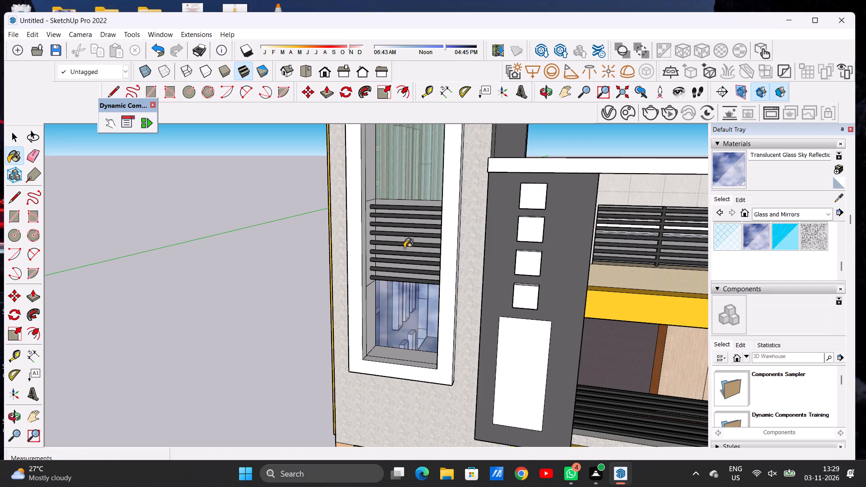
pyautogui.click(413, 176)
pyautogui.press('space')
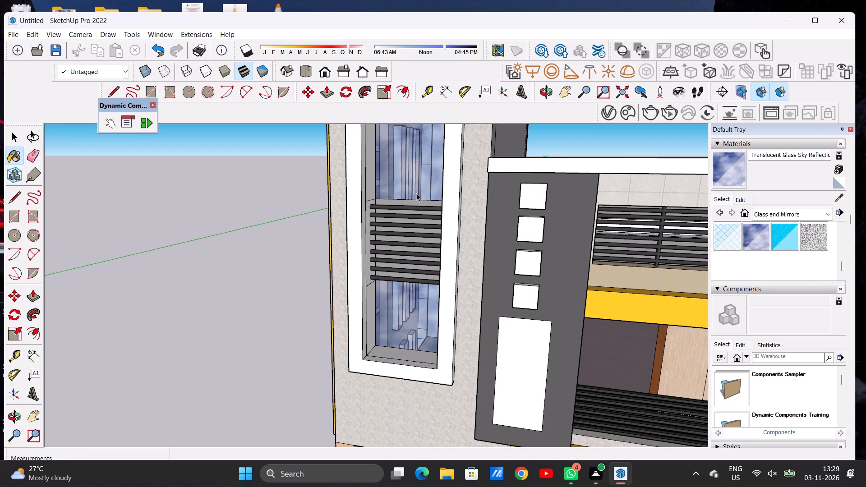
# Examine the glazed tower window up close and the street facade from several angles.
pyautogui.write('O')
pyautogui.scroll(-11, 425, 236)
pyautogui.moveTo(438, 247); pyautogui.dragTo(520, 229)
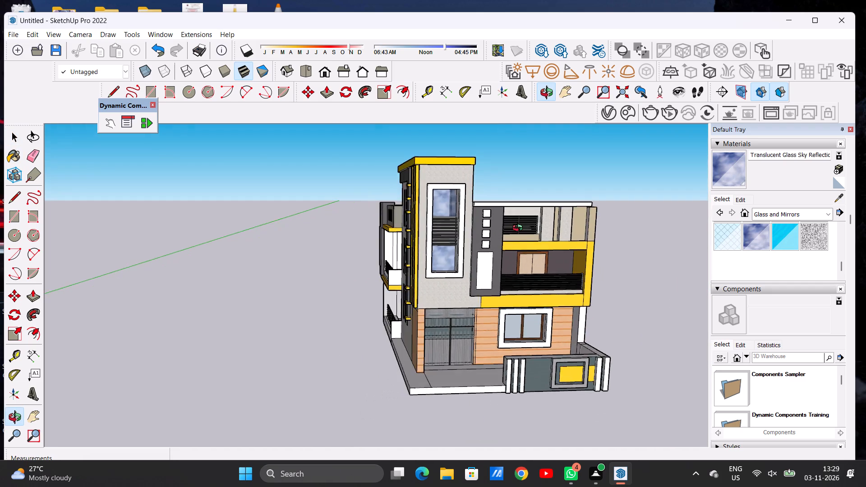
pyautogui.moveTo(520, 229); pyautogui.dragTo(412, 251)
pyautogui.scroll(6, 413, 218)
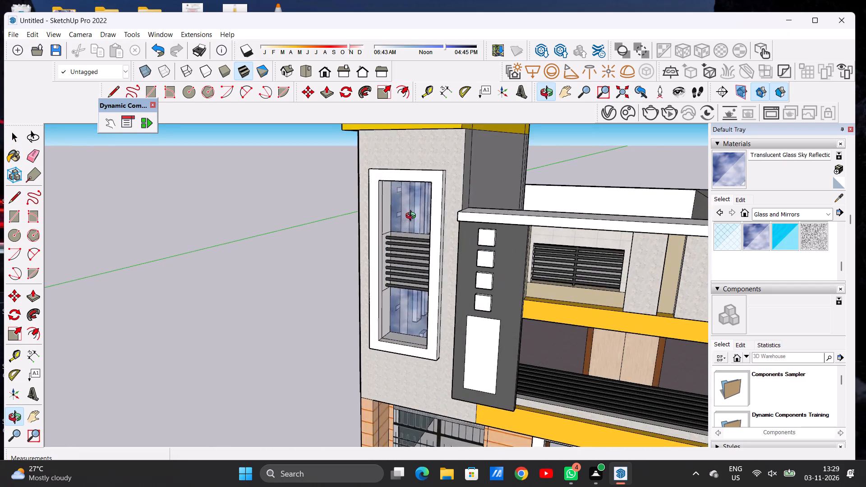
pyautogui.scroll(16, 413, 217)
pyautogui.moveTo(388, 222); pyautogui.dragTo(498, 220)
pyautogui.scroll(-7, 452, 231)
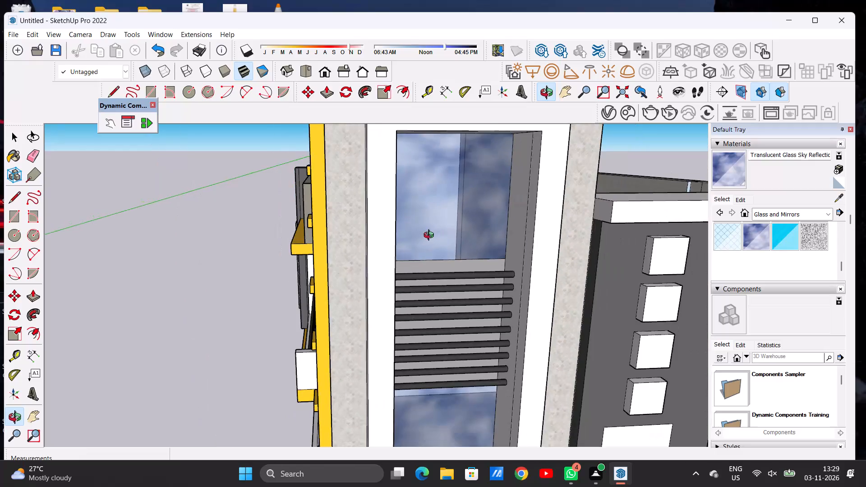
pyautogui.scroll(-13, 431, 236)
pyautogui.scroll(1, 423, 248)
pyautogui.scroll(-1, 423, 249)
pyautogui.moveTo(435, 291); pyautogui.dragTo(234, 253)
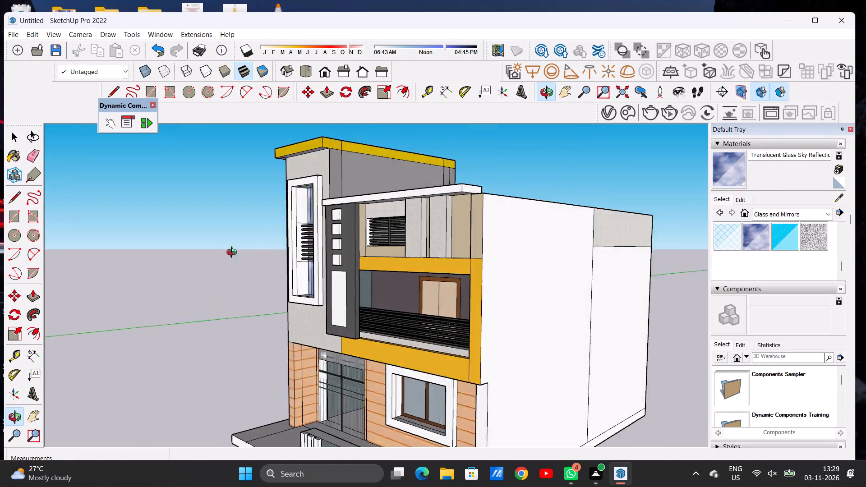
pyautogui.moveTo(234, 253); pyautogui.dragTo(362, 279)
pyautogui.scroll(-7, 365, 289)
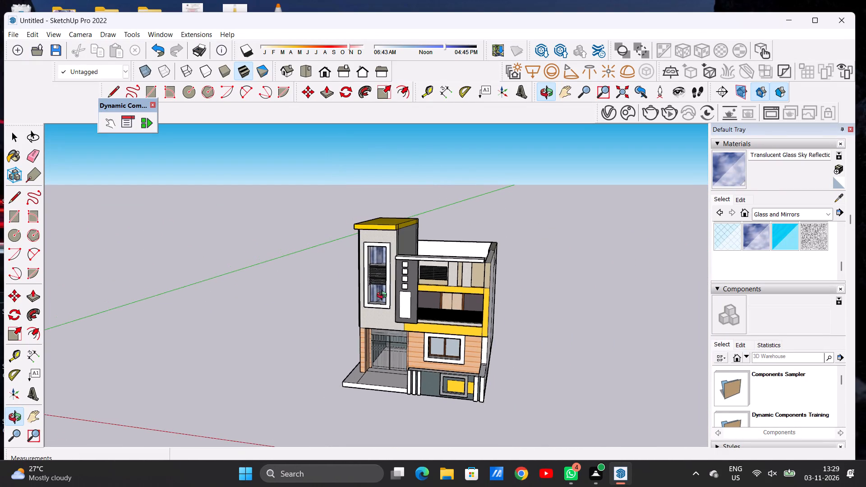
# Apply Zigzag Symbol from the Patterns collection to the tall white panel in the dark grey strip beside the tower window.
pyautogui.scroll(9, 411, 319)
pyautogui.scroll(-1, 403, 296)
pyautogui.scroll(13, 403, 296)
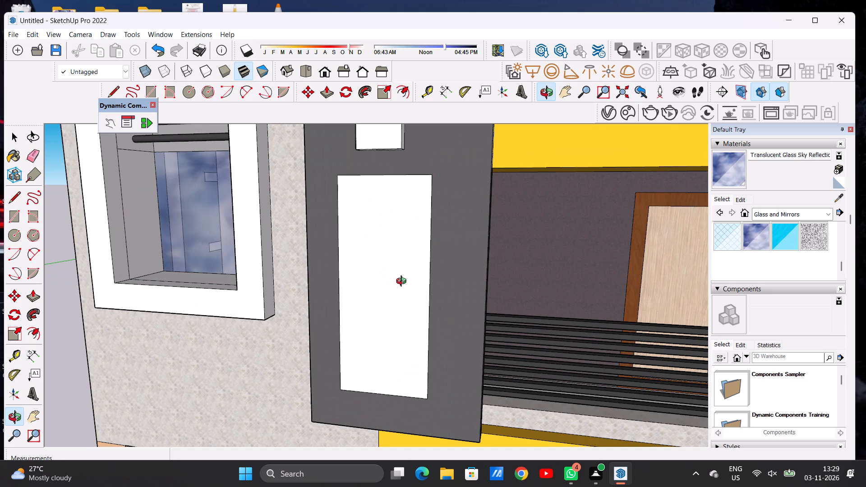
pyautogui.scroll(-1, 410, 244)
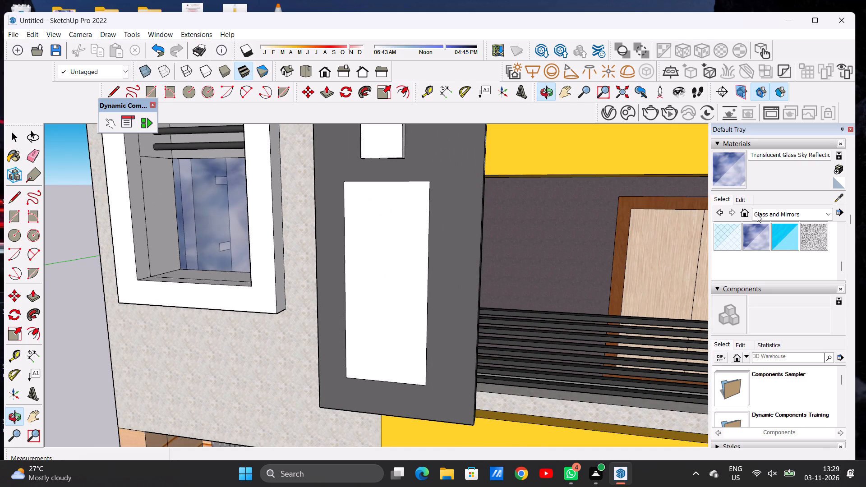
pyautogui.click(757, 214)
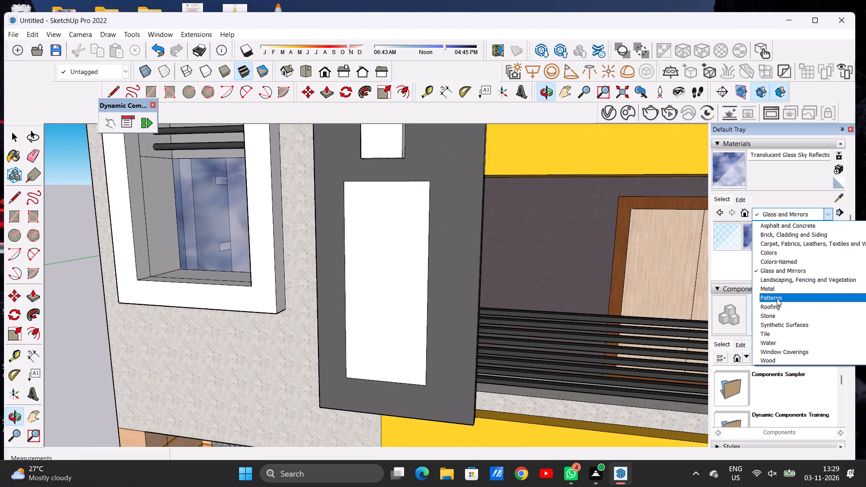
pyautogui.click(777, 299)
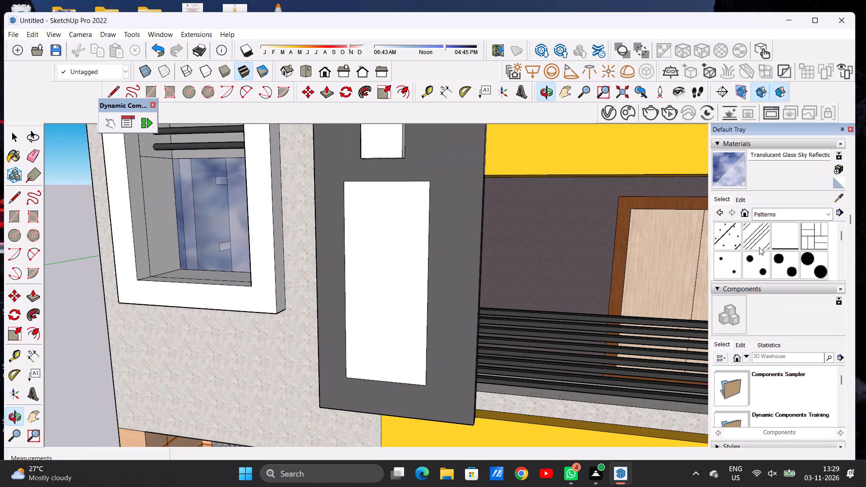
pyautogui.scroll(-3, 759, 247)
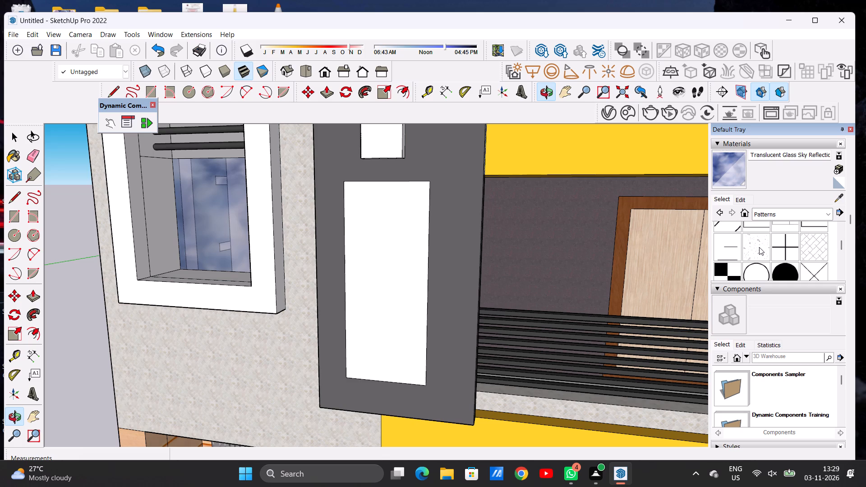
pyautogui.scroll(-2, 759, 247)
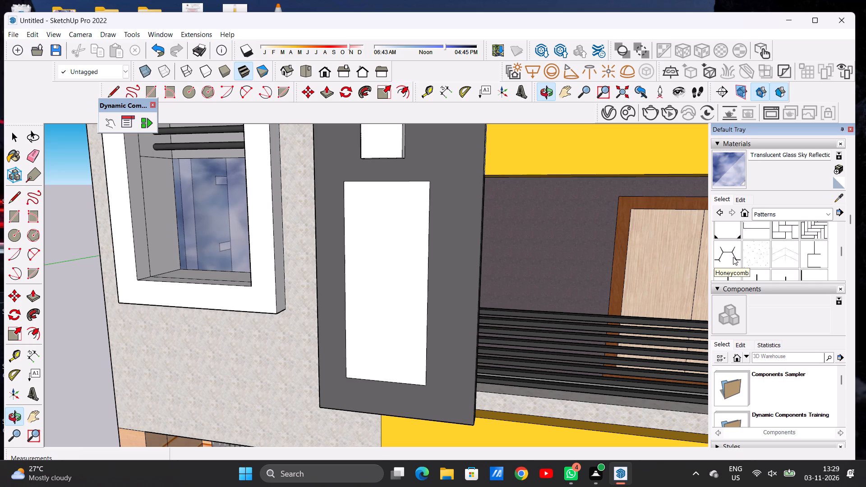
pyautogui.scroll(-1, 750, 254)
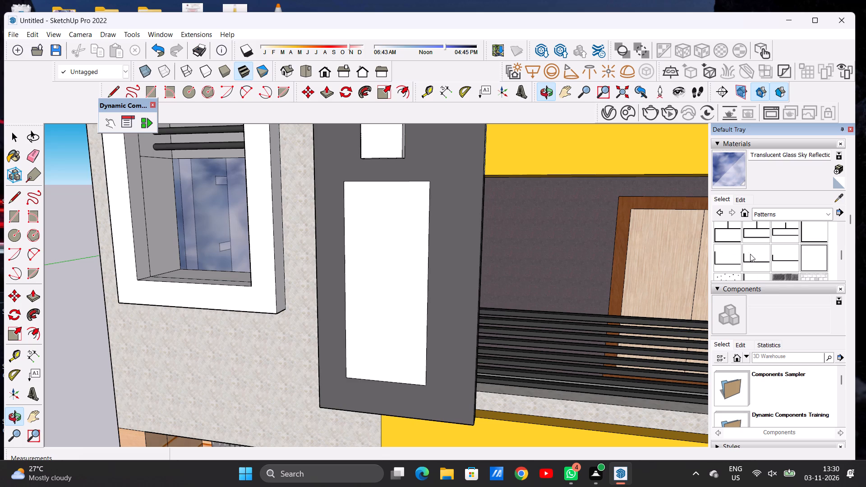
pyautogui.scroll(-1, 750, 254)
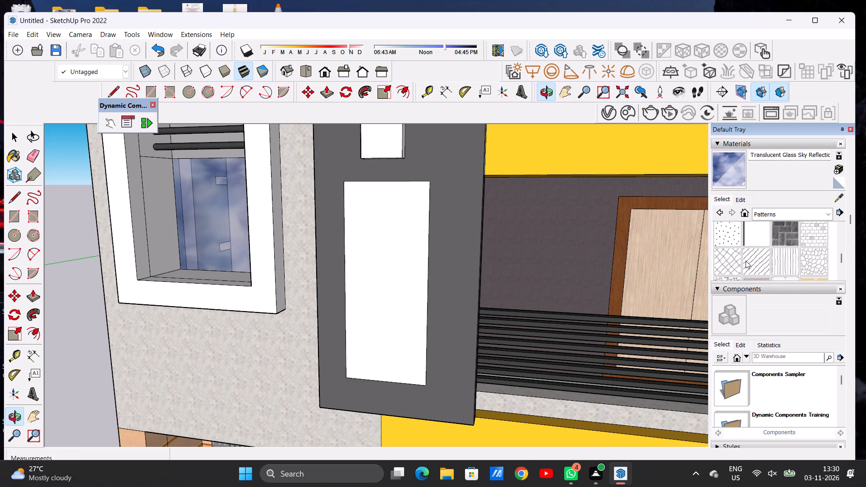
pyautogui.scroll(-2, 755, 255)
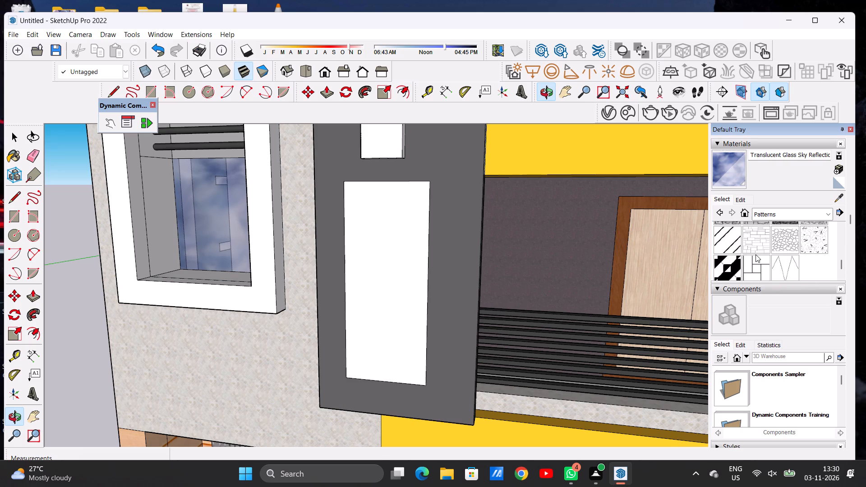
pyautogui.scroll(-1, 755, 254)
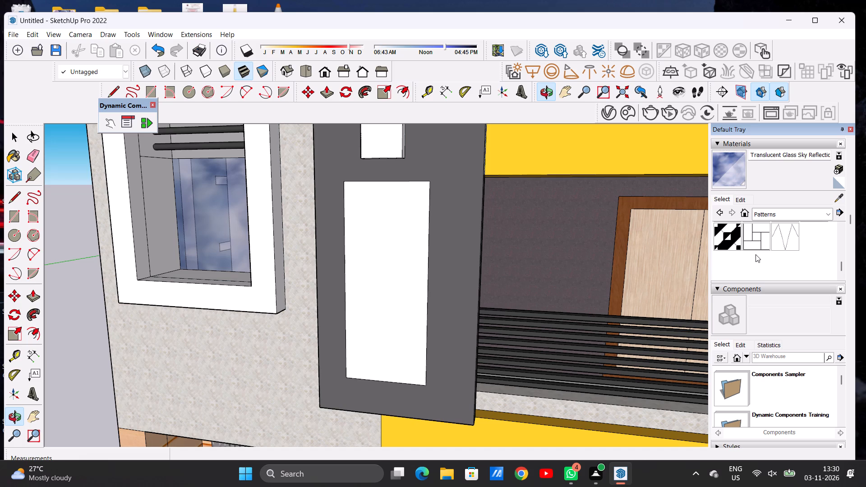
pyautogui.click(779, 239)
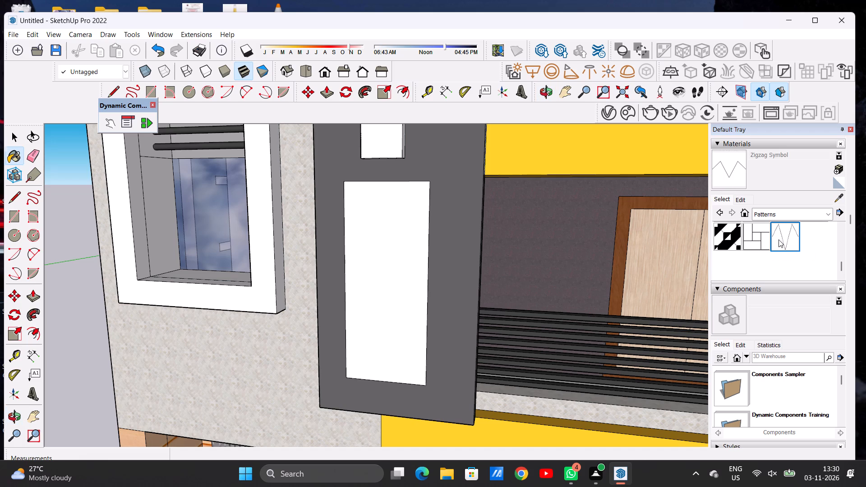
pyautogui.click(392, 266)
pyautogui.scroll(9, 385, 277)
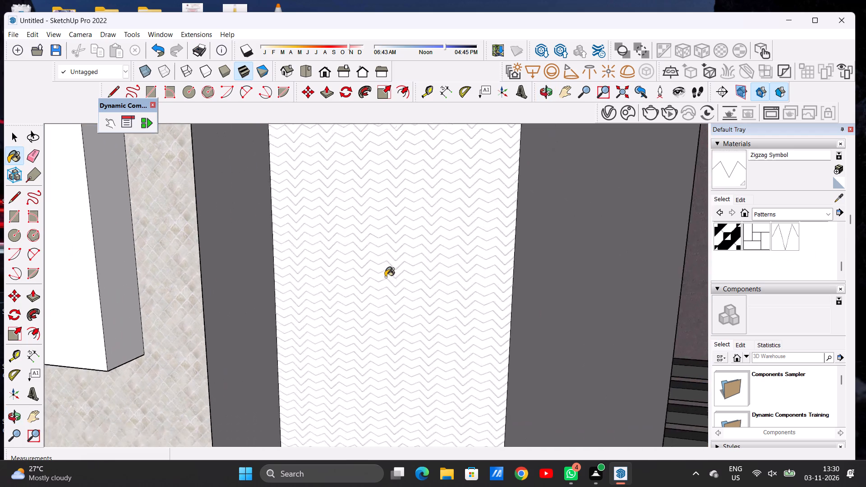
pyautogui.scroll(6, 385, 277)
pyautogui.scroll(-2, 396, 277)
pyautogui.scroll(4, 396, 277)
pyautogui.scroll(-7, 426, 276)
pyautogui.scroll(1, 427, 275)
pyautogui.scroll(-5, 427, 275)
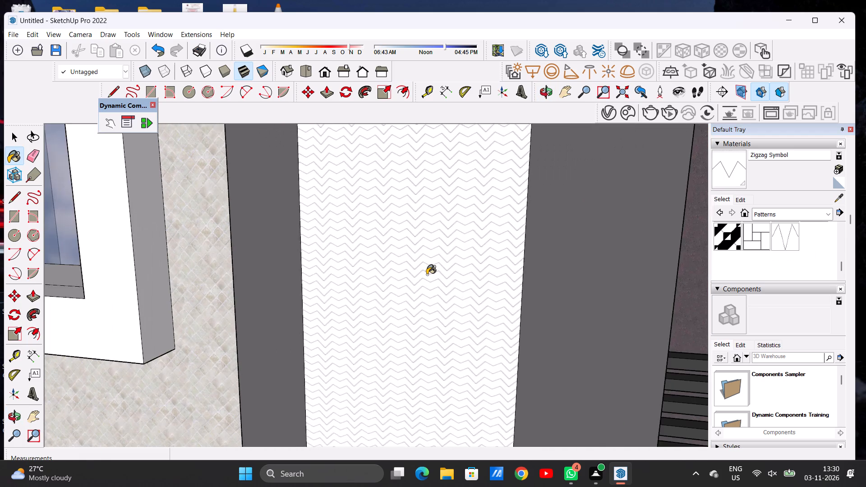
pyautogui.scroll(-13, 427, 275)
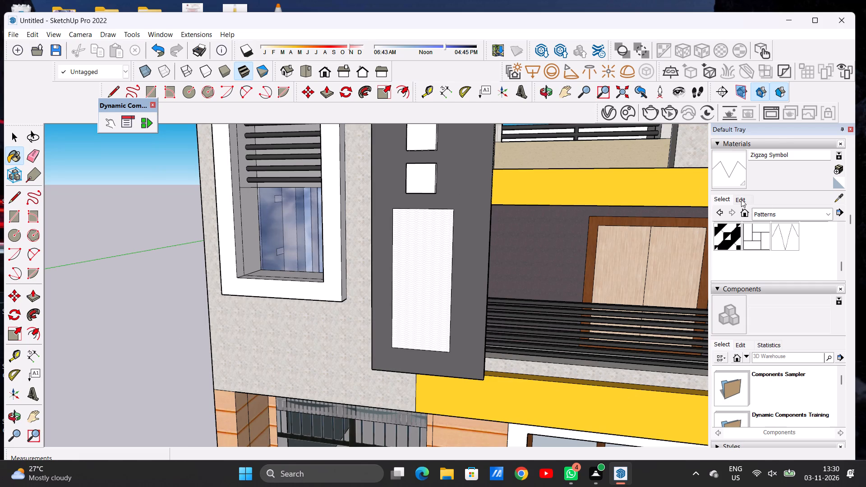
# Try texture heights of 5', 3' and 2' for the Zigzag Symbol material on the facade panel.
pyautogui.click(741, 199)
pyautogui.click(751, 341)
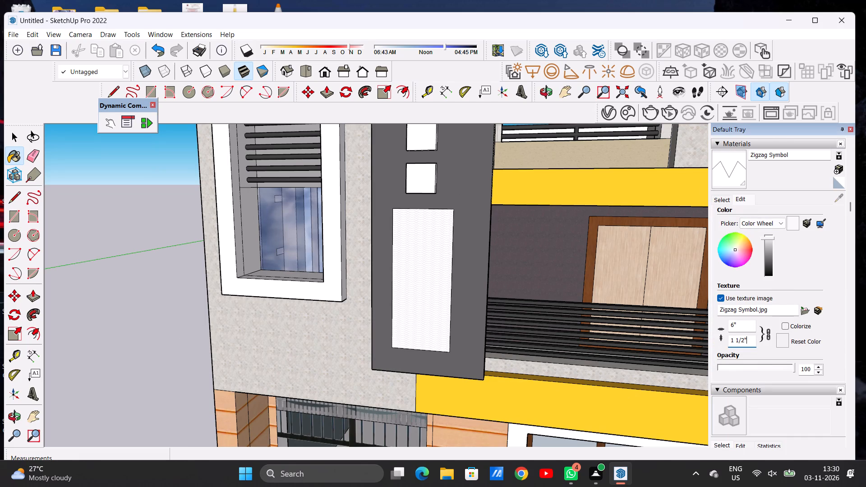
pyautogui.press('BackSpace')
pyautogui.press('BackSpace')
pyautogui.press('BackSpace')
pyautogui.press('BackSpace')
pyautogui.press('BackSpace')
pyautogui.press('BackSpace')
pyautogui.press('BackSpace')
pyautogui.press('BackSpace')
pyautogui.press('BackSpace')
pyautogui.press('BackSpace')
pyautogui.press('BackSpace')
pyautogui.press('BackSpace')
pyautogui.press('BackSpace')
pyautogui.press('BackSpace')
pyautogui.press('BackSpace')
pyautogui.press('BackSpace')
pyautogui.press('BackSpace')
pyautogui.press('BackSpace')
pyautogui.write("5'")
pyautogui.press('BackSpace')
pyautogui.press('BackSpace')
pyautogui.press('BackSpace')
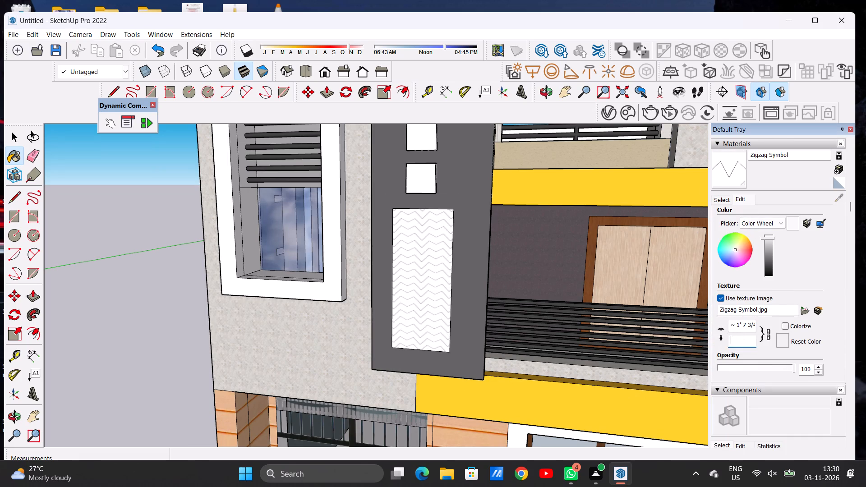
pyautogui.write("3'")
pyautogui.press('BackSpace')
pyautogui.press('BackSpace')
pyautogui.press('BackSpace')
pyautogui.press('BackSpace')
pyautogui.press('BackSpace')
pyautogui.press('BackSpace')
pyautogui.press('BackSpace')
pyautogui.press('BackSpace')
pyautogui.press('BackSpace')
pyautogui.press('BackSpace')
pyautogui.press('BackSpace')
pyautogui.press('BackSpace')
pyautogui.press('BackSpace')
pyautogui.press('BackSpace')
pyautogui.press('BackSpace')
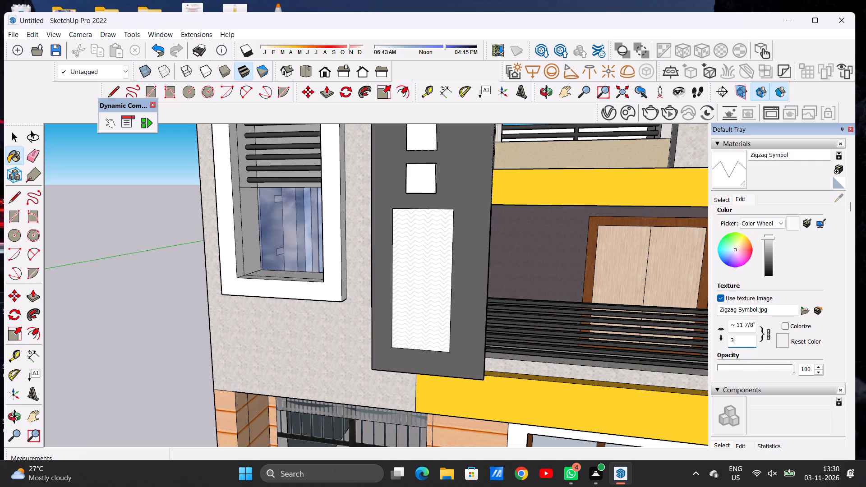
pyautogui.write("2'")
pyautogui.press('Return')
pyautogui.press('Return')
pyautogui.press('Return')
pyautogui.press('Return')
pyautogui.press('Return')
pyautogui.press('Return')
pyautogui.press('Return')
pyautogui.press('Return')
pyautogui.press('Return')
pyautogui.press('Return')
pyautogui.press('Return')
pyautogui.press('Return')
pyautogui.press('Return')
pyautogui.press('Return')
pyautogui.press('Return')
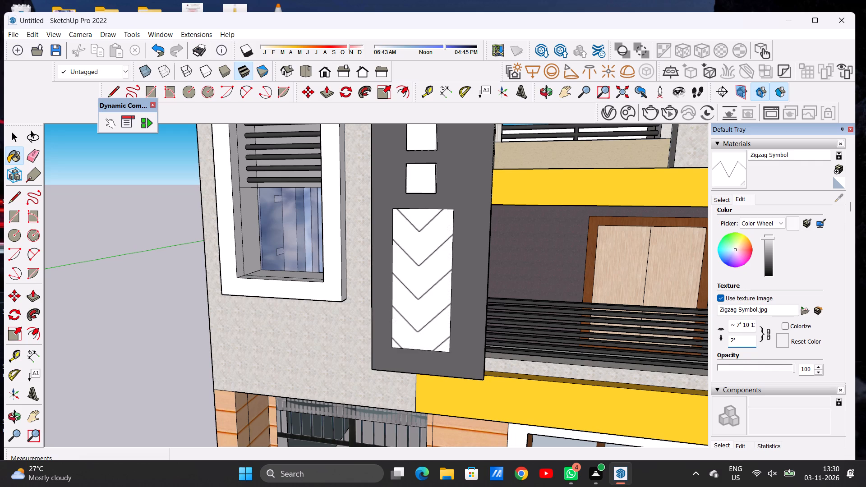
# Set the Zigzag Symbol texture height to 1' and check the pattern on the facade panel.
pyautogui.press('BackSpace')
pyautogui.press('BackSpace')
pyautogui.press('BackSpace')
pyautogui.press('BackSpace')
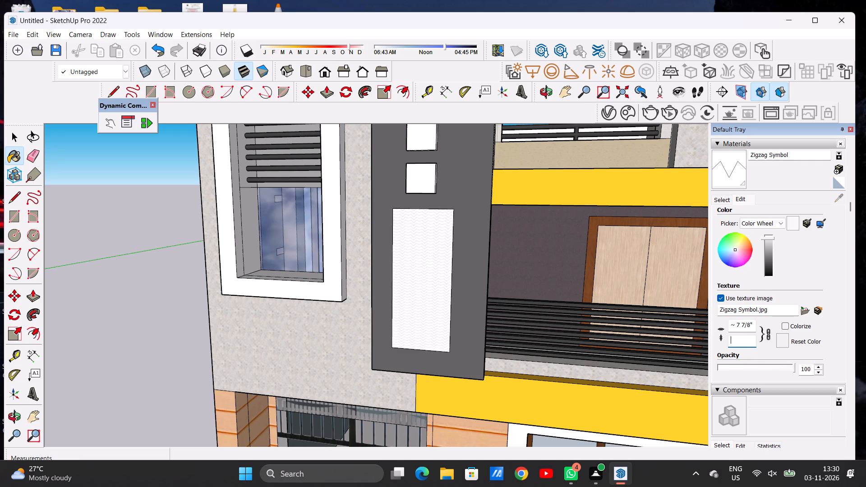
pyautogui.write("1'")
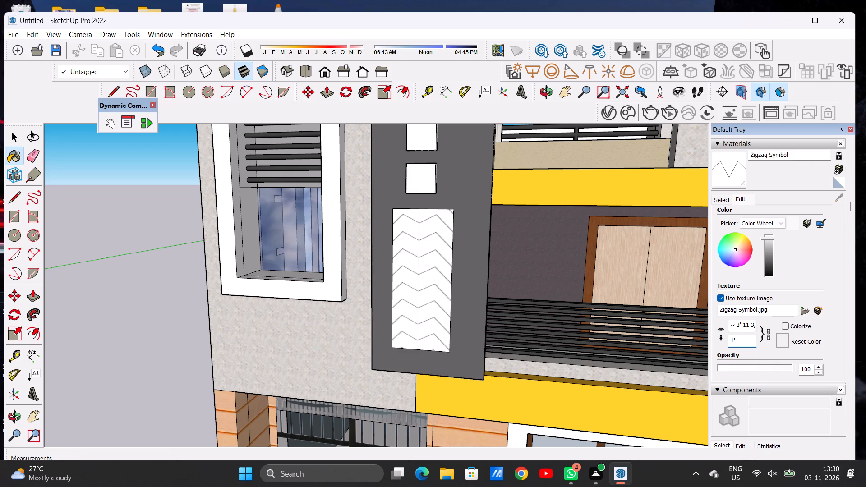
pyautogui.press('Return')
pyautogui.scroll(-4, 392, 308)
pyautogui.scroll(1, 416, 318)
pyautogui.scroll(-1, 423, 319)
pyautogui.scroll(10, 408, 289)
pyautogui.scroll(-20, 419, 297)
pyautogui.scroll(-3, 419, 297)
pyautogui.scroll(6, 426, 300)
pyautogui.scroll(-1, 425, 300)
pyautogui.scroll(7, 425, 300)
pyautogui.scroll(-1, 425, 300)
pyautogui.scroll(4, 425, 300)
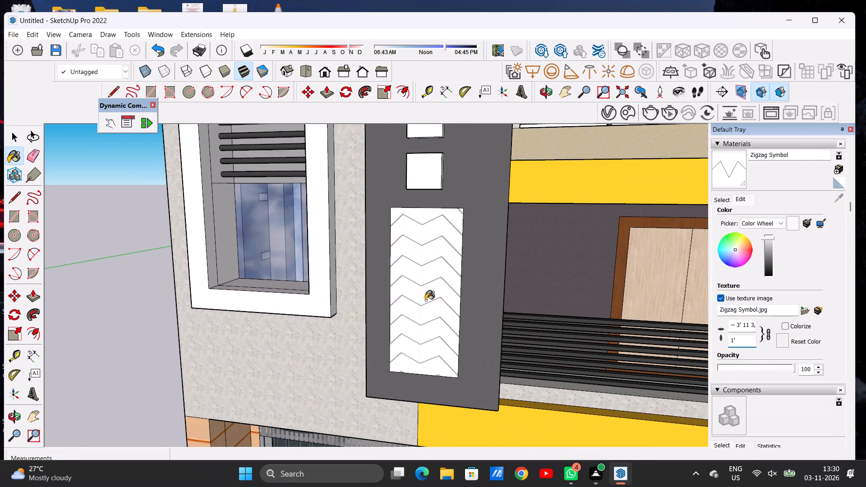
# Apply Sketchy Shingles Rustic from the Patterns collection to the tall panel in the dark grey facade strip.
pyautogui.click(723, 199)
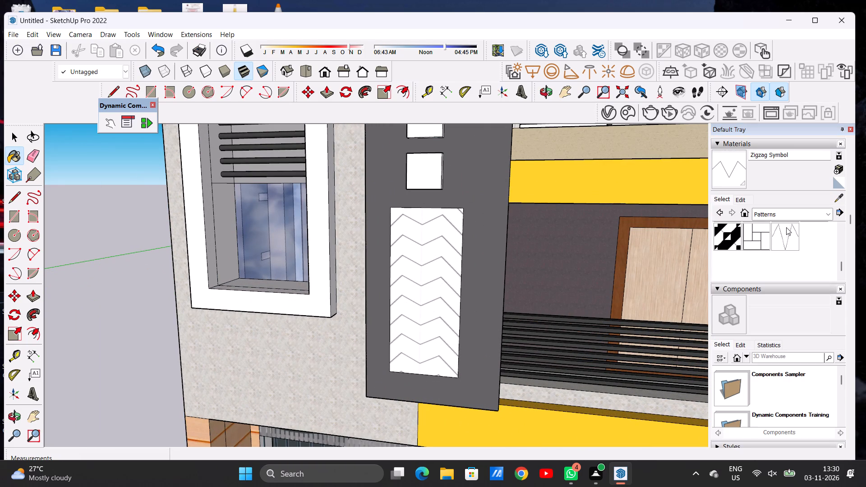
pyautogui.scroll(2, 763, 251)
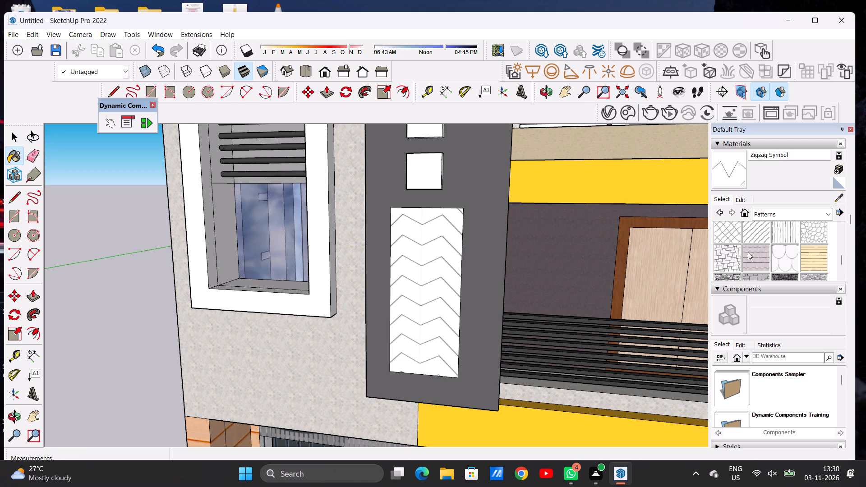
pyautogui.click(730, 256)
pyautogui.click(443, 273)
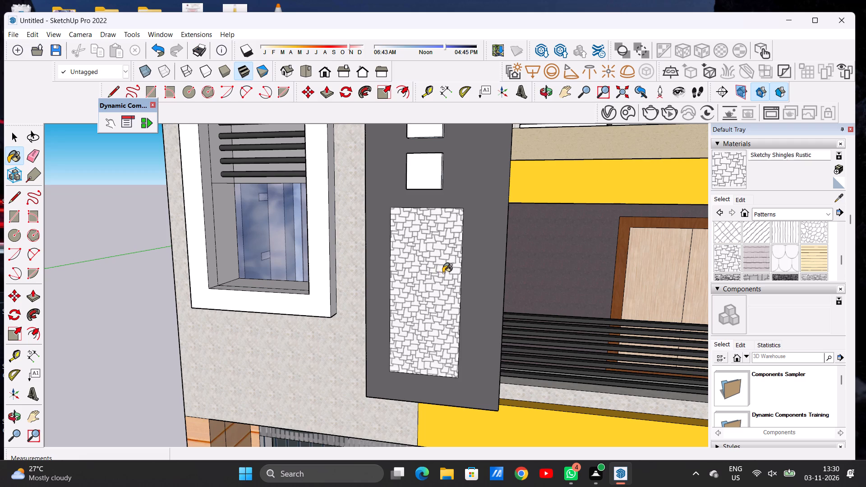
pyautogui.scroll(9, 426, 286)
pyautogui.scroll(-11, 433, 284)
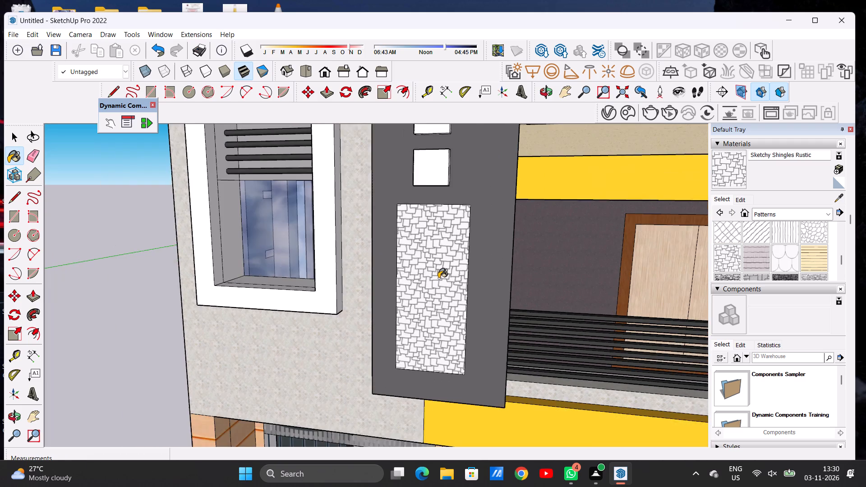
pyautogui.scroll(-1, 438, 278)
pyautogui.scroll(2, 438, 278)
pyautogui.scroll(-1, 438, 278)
# Apply Sketchy Siding Scale from the Patterns collection to the tall panel in the dark grey facade strip.
pyautogui.click(782, 253)
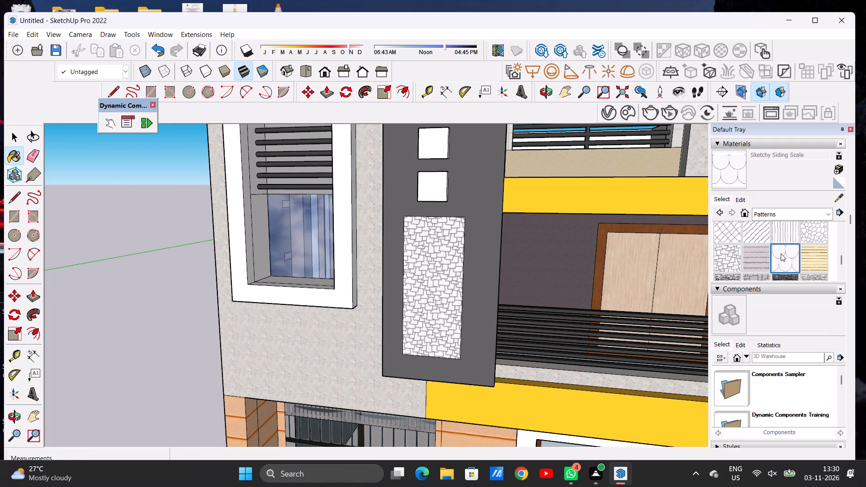
pyautogui.scroll(1, 463, 275)
pyautogui.scroll(-1, 462, 275)
pyautogui.scroll(6, 460, 277)
pyautogui.click(425, 276)
pyautogui.scroll(14, 424, 280)
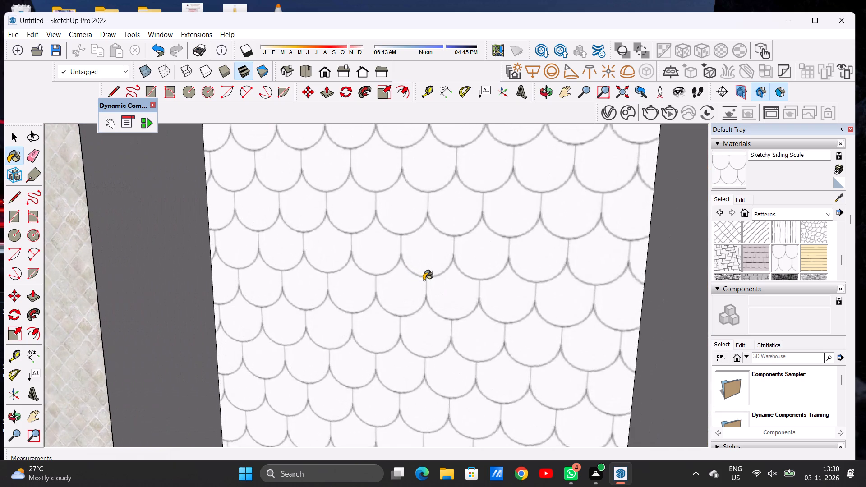
pyautogui.scroll(-20, 424, 280)
pyautogui.scroll(-8, 424, 280)
pyautogui.scroll(5, 438, 289)
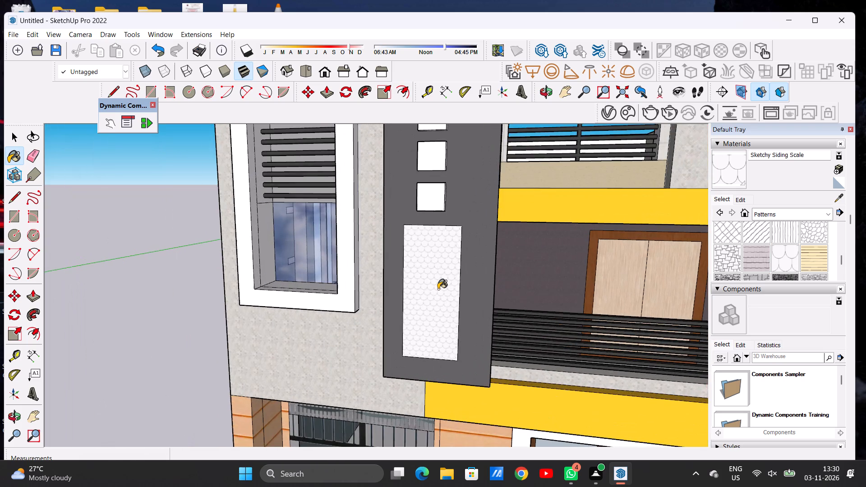
pyautogui.scroll(7, 438, 289)
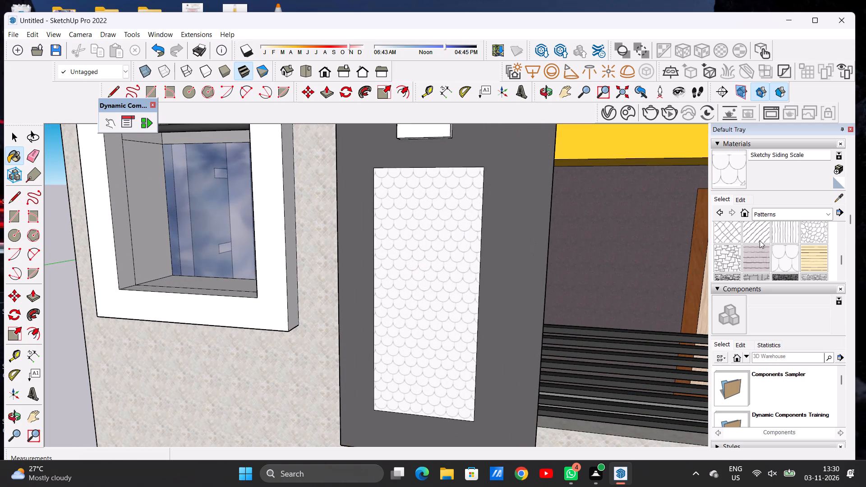
# Set the Sketchy Siding Scale texture height to 1' after trying 2'.
pyautogui.click(737, 197)
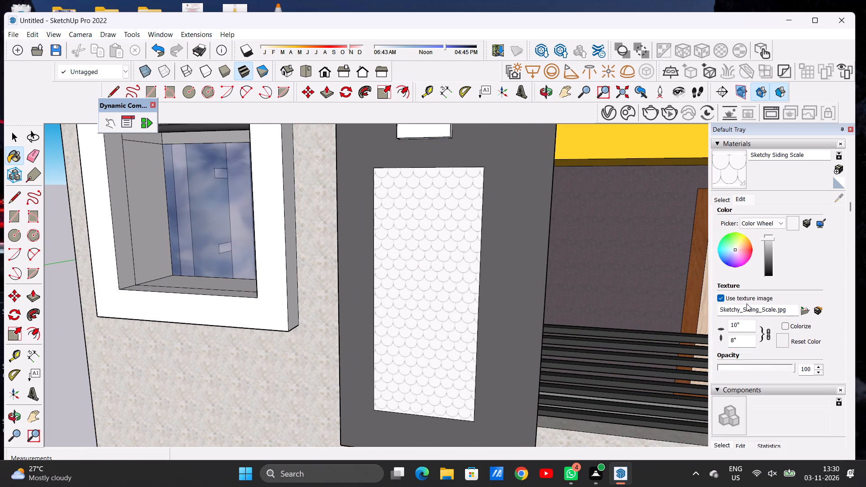
pyautogui.click(742, 335)
pyautogui.click(739, 338)
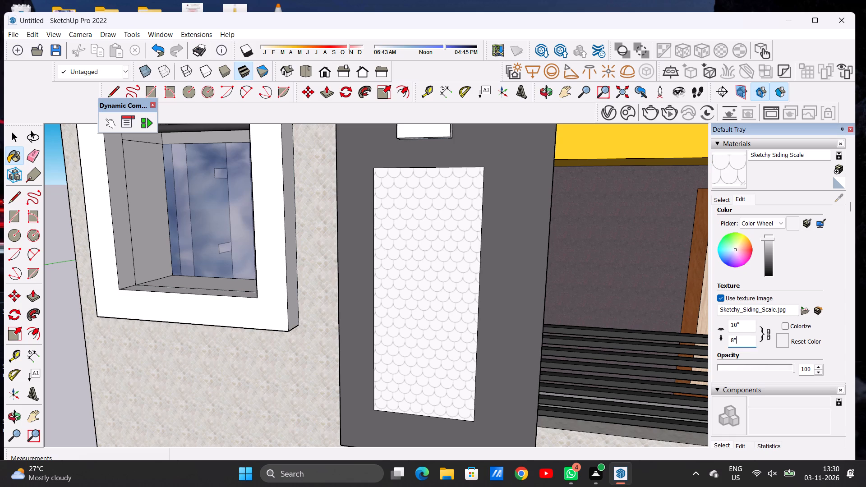
pyautogui.press('BackSpace')
pyautogui.press('BackSpace')
pyautogui.press('BackSpace')
pyautogui.press('BackSpace')
pyautogui.press('BackSpace')
pyautogui.press('BackSpace')
pyautogui.press('BackSpace')
pyautogui.press('BackSpace')
pyautogui.press('BackSpace')
pyautogui.press('BackSpace')
pyautogui.press('BackSpace')
pyautogui.press('BackSpace')
pyautogui.press('BackSpace')
pyautogui.press('BackSpace')
pyautogui.press('BackSpace')
pyautogui.press('BackSpace')
pyautogui.press('BackSpace')
pyautogui.press('BackSpace')
pyautogui.press('BackSpace')
pyautogui.press('BackSpace')
pyautogui.press('BackSpace')
pyautogui.write("2'")
pyautogui.press('BackSpace')
pyautogui.press('BackSpace')
pyautogui.press('BackSpace')
pyautogui.press('BackSpace')
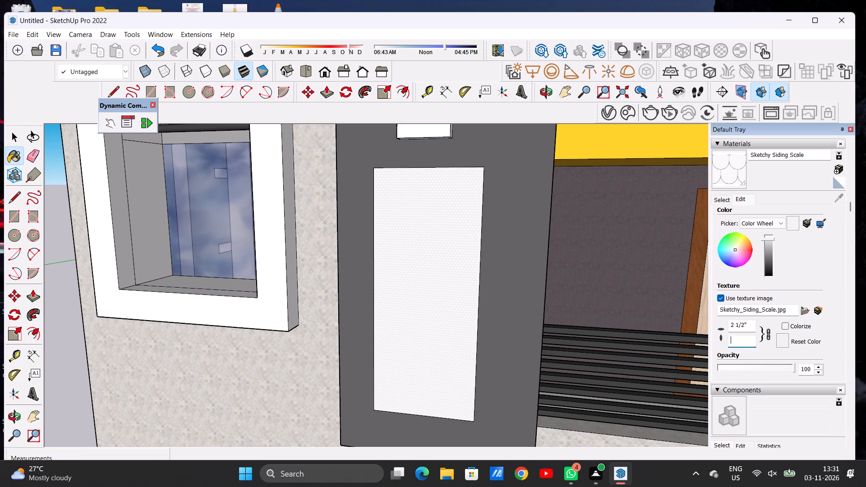
pyautogui.write("1'")
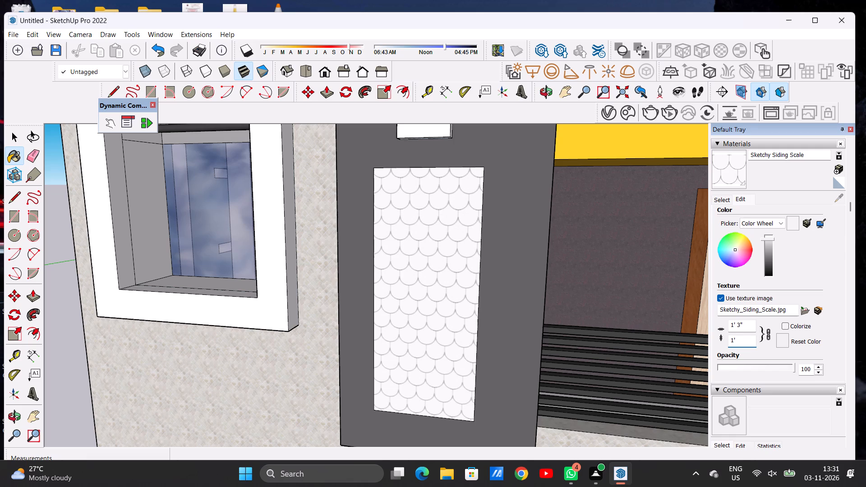
# Slightly lower the brightness of the Sketchy Siding Scale material on the tall panel of the dark grey facade strip.
pyautogui.press('Return')
pyautogui.scroll(-15, 412, 294)
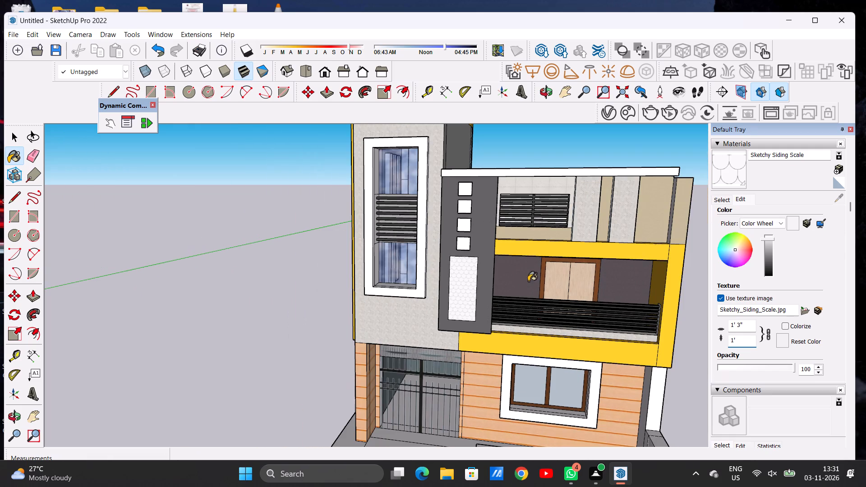
pyautogui.press('space')
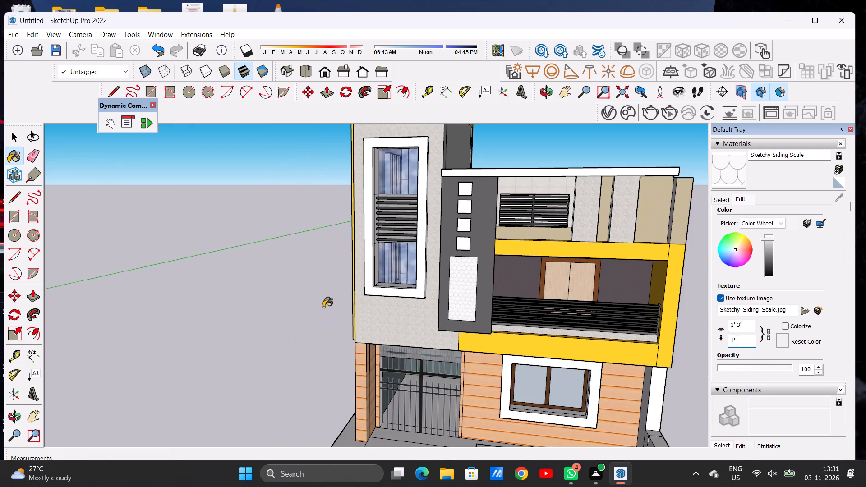
pyautogui.click(323, 307)
pyautogui.press('space')
pyautogui.scroll(-2, 330, 305)
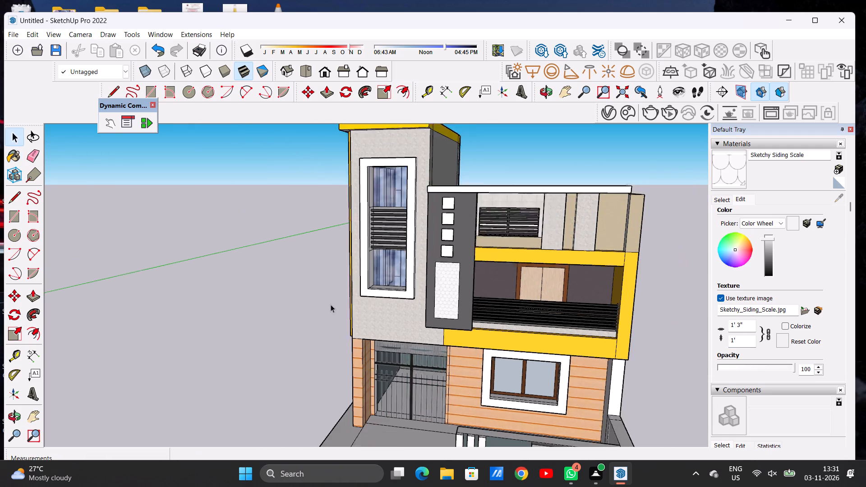
pyautogui.scroll(-2, 331, 304)
pyautogui.scroll(8, 403, 284)
pyautogui.scroll(-1, 426, 287)
pyautogui.scroll(11, 426, 287)
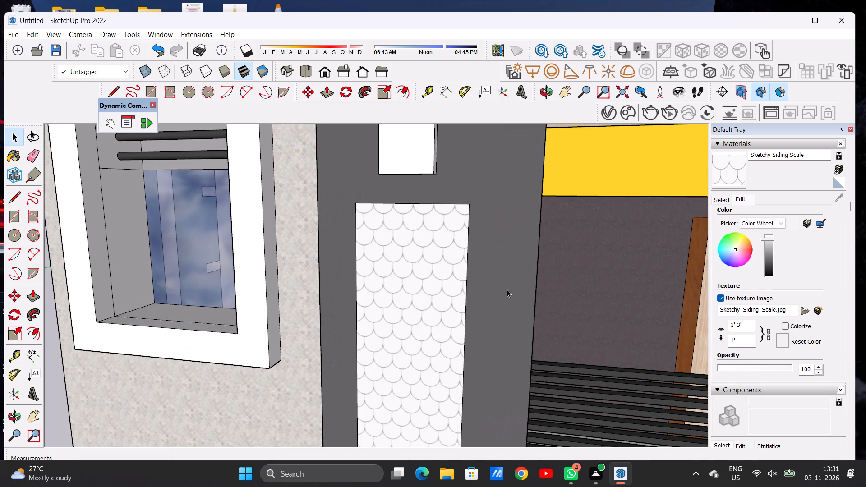
pyautogui.click(767, 241)
pyautogui.scroll(-3, 456, 285)
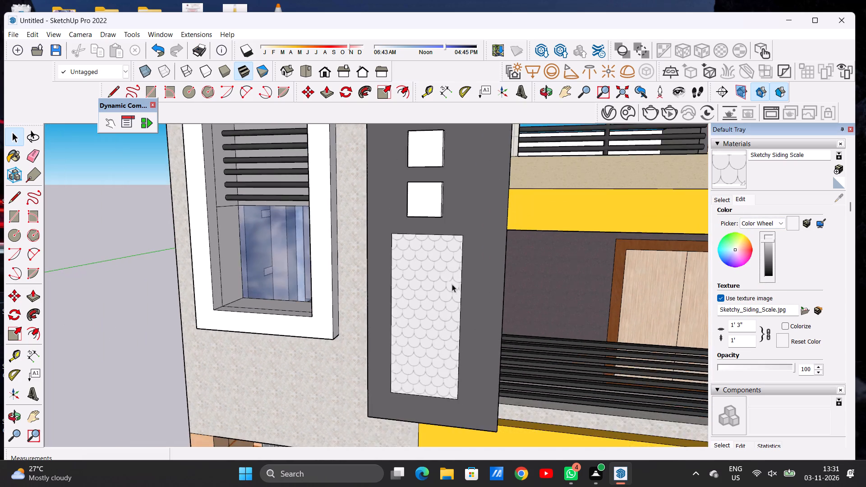
# Examine the scale-patterned panel from close up and against the whole front facade.
pyautogui.scroll(-11, 452, 284)
pyautogui.scroll(9, 431, 275)
pyautogui.scroll(-5, 433, 294)
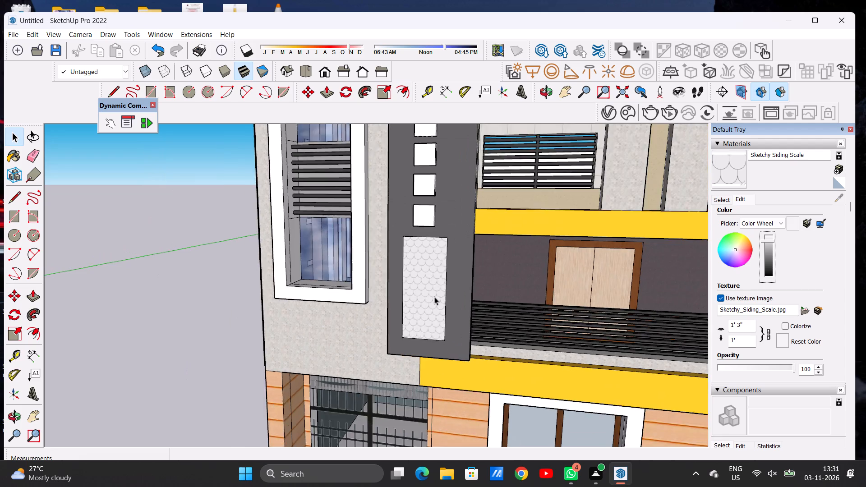
pyautogui.scroll(-5, 434, 297)
pyautogui.scroll(1, 437, 294)
pyautogui.scroll(-6, 437, 294)
pyautogui.scroll(5, 437, 286)
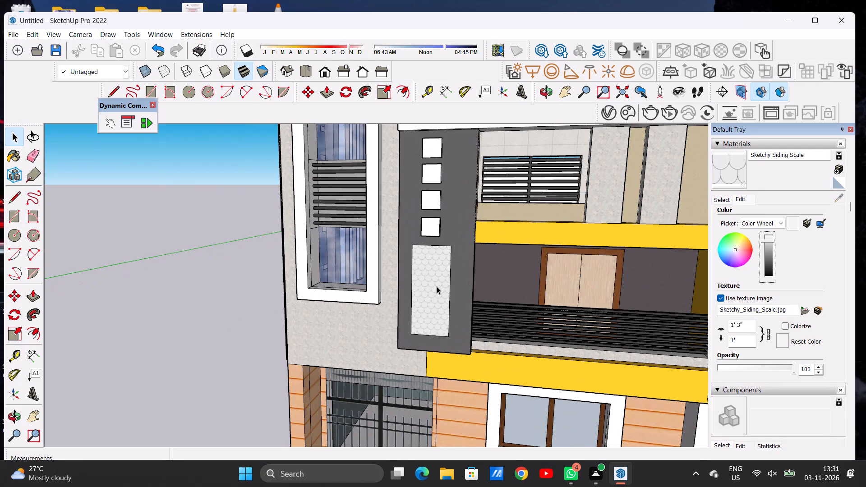
pyautogui.press('space')
pyautogui.scroll(-11, 429, 280)
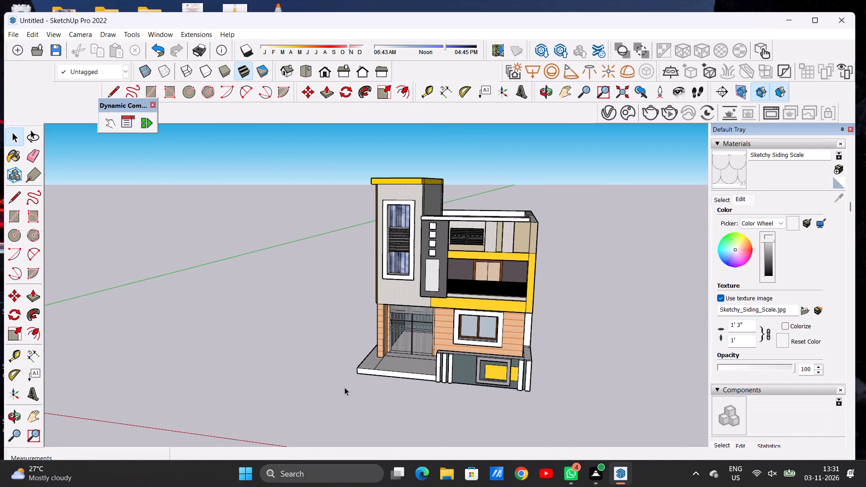
pyautogui.scroll(8, 336, 384)
pyautogui.scroll(-6, 403, 310)
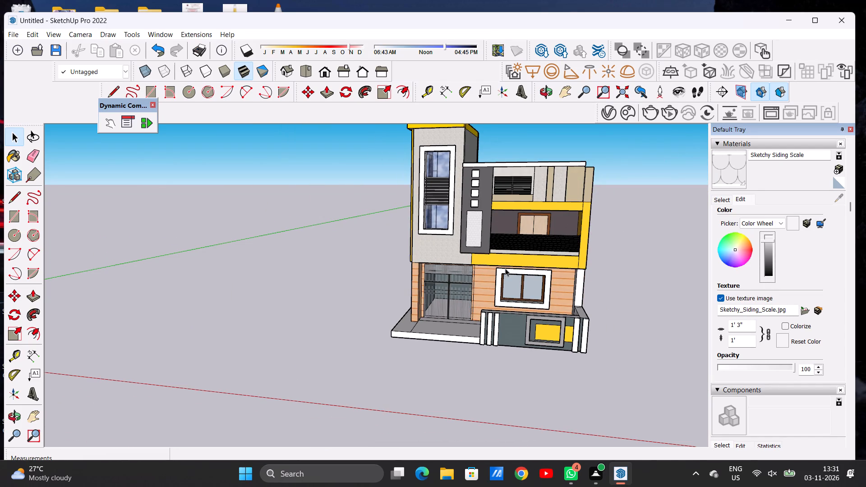
# Apply Field Square Tile from the Tile collection to the porch floor, including the side strip and the strip before the gate.
pyautogui.press('o')
pyautogui.moveTo(434, 327); pyautogui.dragTo(491, 360)
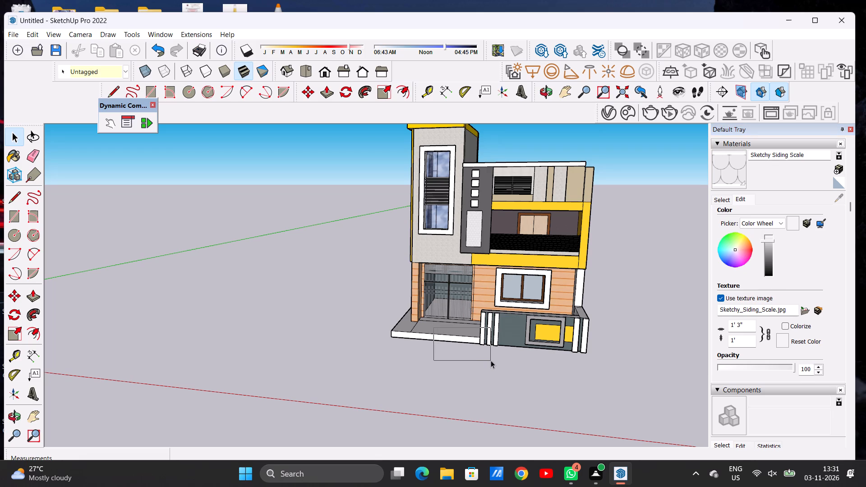
pyautogui.press('space')
pyautogui.write('O')
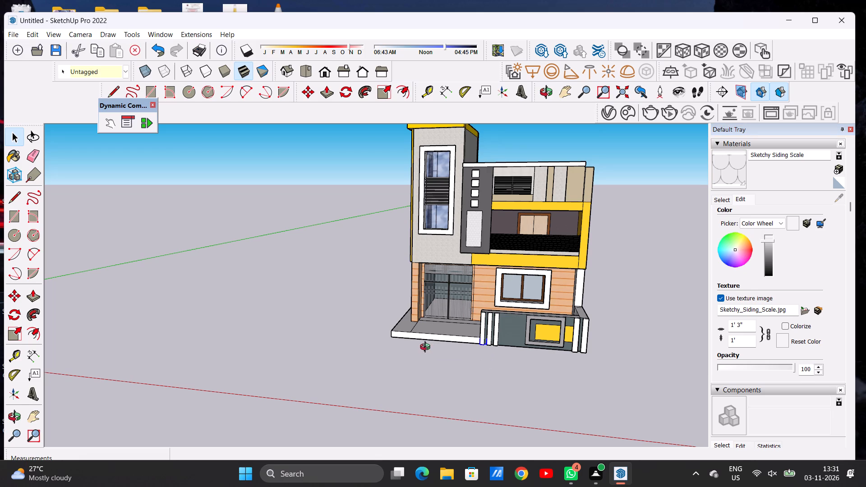
pyautogui.moveTo(427, 348); pyautogui.dragTo(484, 411)
pyautogui.click(487, 385)
pyautogui.press('space')
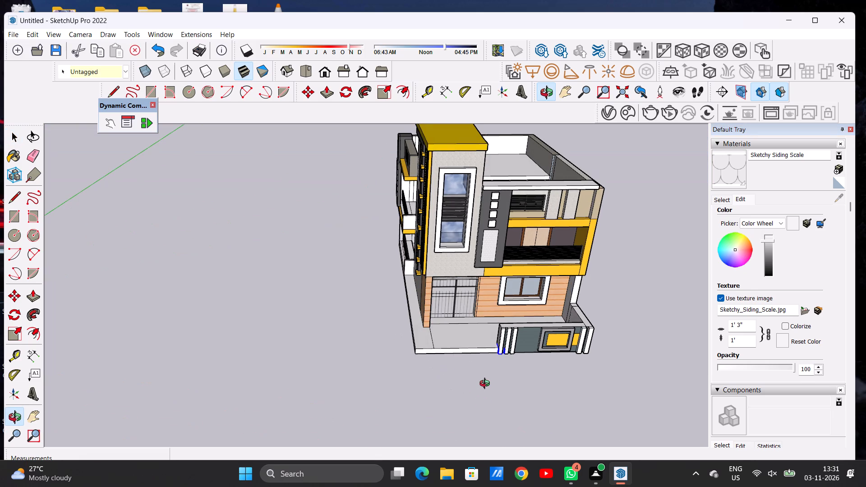
pyautogui.click(465, 389)
pyautogui.scroll(7, 446, 332)
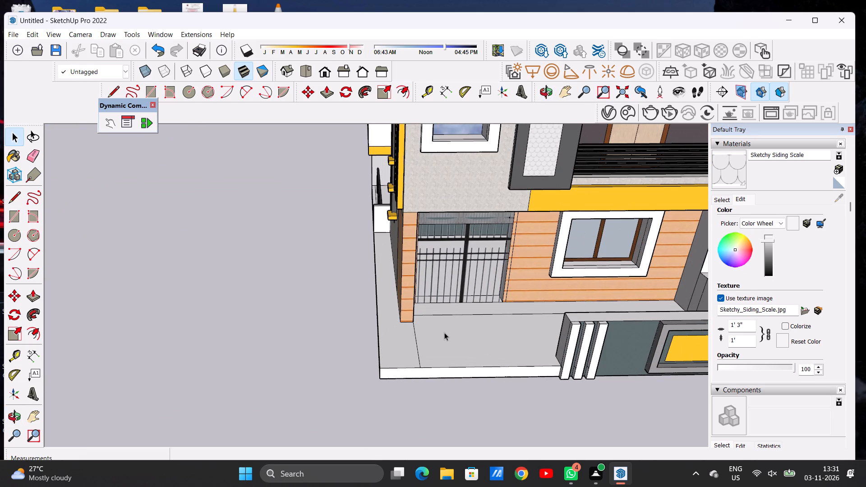
pyautogui.click(721, 199)
pyautogui.click(760, 215)
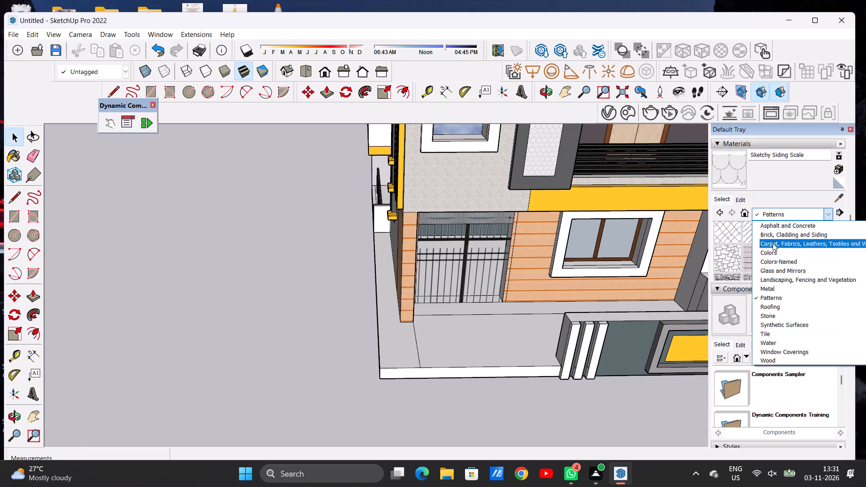
pyautogui.click(773, 331)
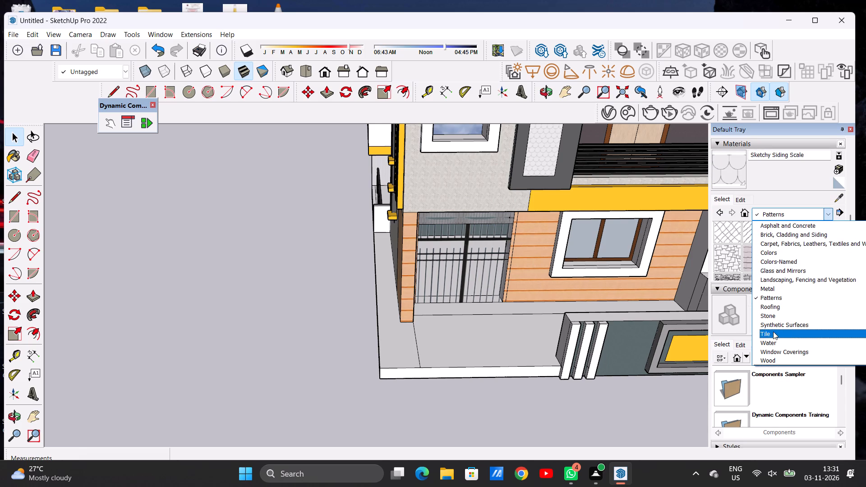
pyautogui.click(785, 259)
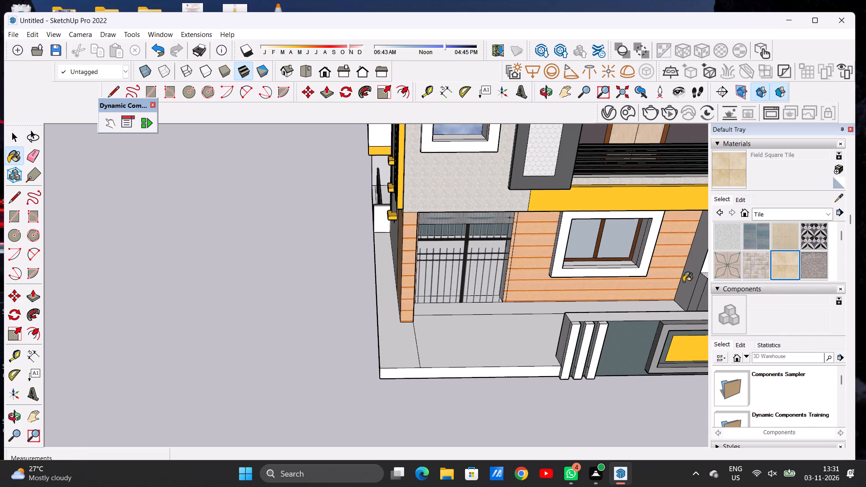
pyautogui.scroll(5, 383, 339)
pyautogui.click(398, 322)
pyautogui.click(474, 322)
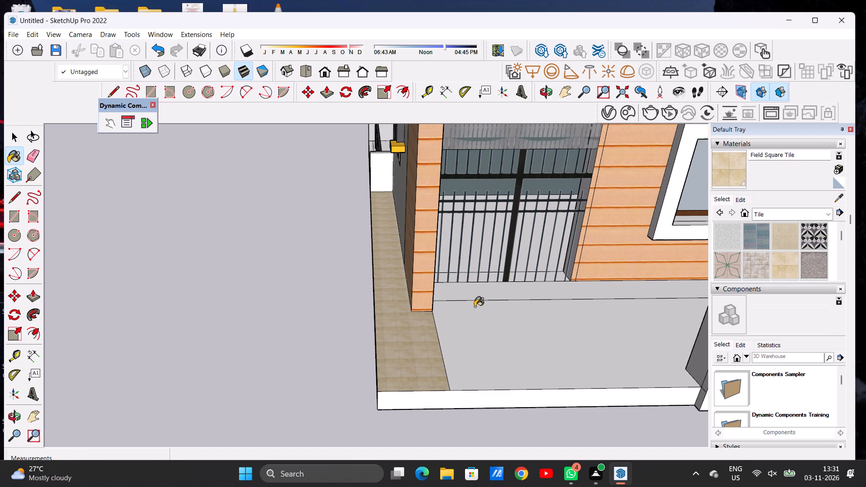
pyautogui.click(474, 292)
# Apply Field Square Tile to the front vertical edge of the porch floor slab.
pyautogui.scroll(-4, 433, 329)
pyautogui.scroll(1, 420, 337)
pyautogui.scroll(-7, 420, 337)
pyautogui.scroll(7, 433, 368)
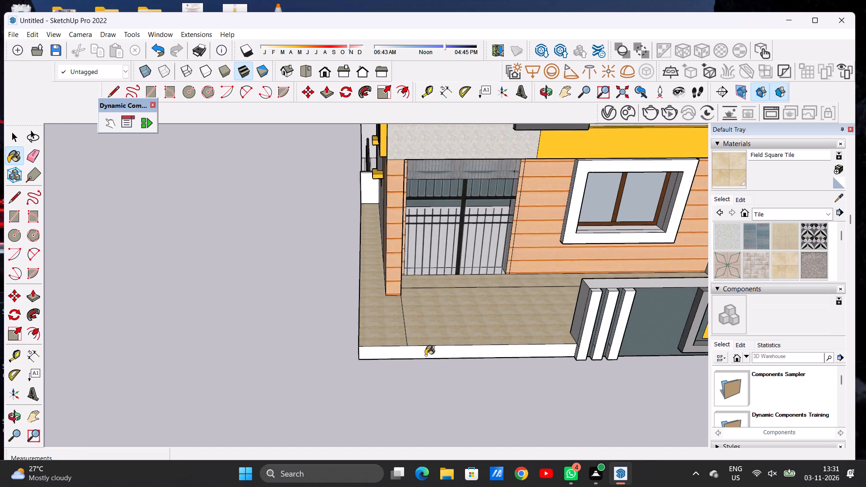
pyautogui.scroll(3, 423, 347)
pyautogui.scroll(-1, 423, 347)
pyautogui.scroll(3, 423, 347)
pyautogui.click(423, 347)
pyautogui.scroll(-2, 386, 343)
pyautogui.scroll(1, 386, 343)
pyautogui.scroll(-5, 386, 343)
pyautogui.scroll(1, 400, 340)
pyautogui.scroll(-10, 404, 340)
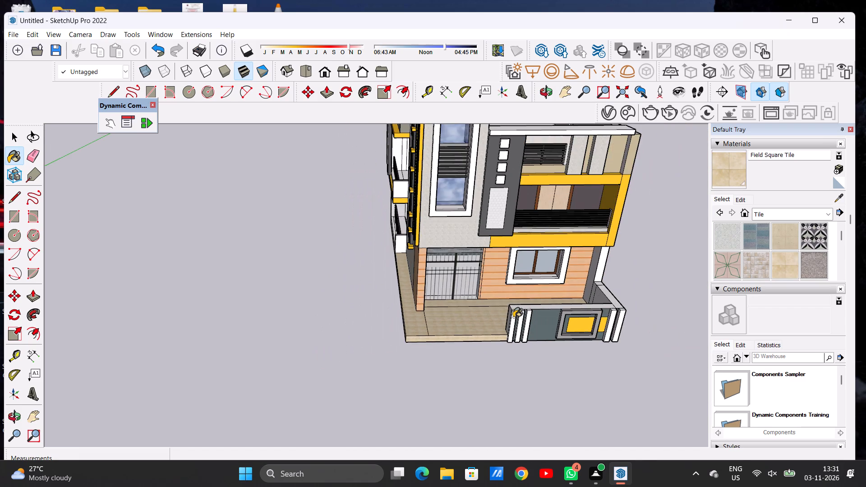
# Apply Field Square Tile to the long side edge of the porch floor slab.
pyautogui.scroll(20, 513, 318)
pyautogui.scroll(-7, 589, 320)
pyautogui.scroll(1, 472, 311)
pyautogui.scroll(-3, 467, 310)
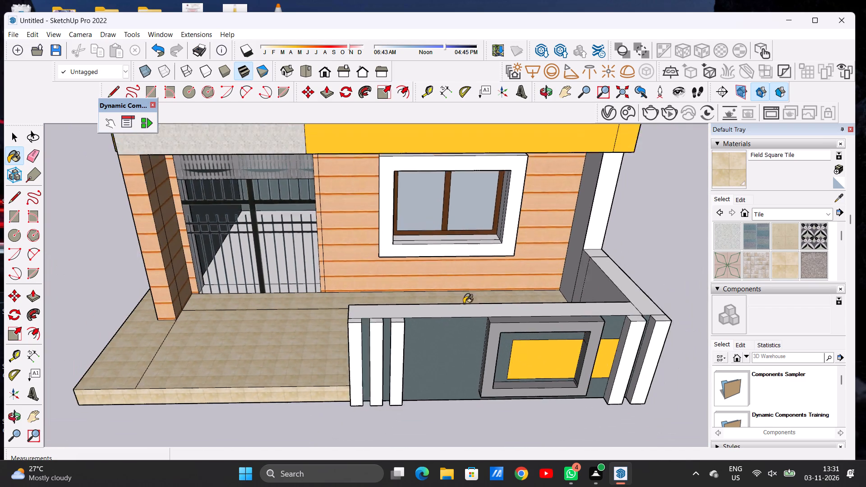
pyautogui.scroll(-2, 464, 303)
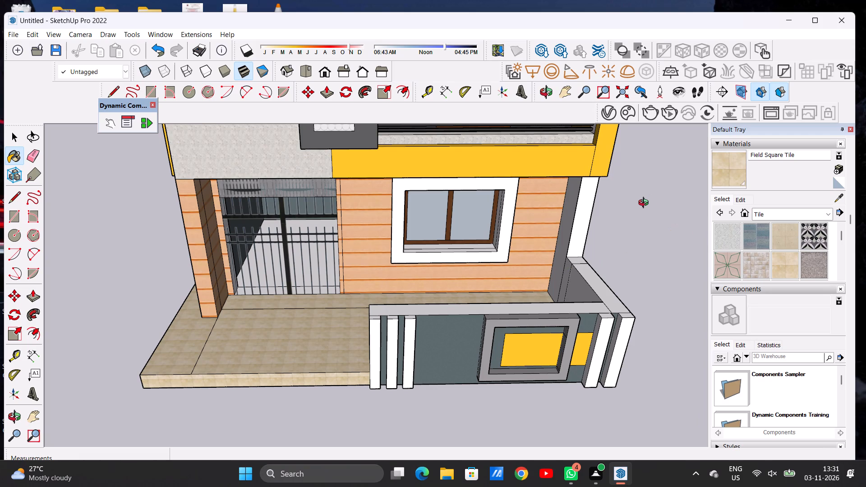
pyautogui.press('o')
pyautogui.moveTo(285, 319); pyautogui.dragTo(457, 251)
pyautogui.scroll(-2, 423, 259)
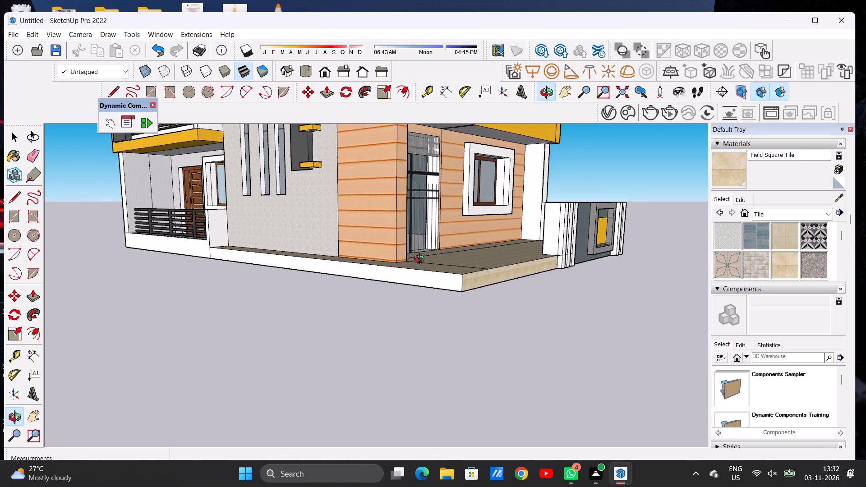
pyautogui.scroll(-1, 421, 260)
pyautogui.moveTo(393, 264); pyautogui.dragTo(373, 325)
pyautogui.scroll(6, 398, 338)
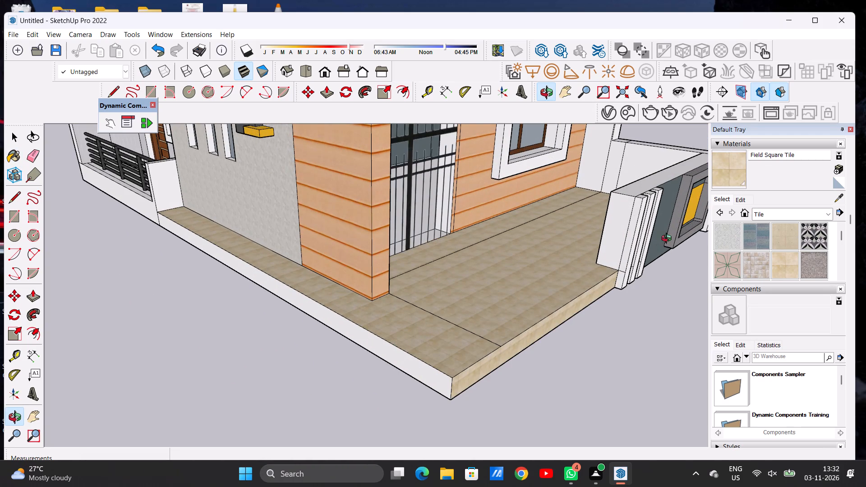
pyautogui.click(728, 176)
pyautogui.scroll(4, 475, 363)
pyautogui.click(406, 383)
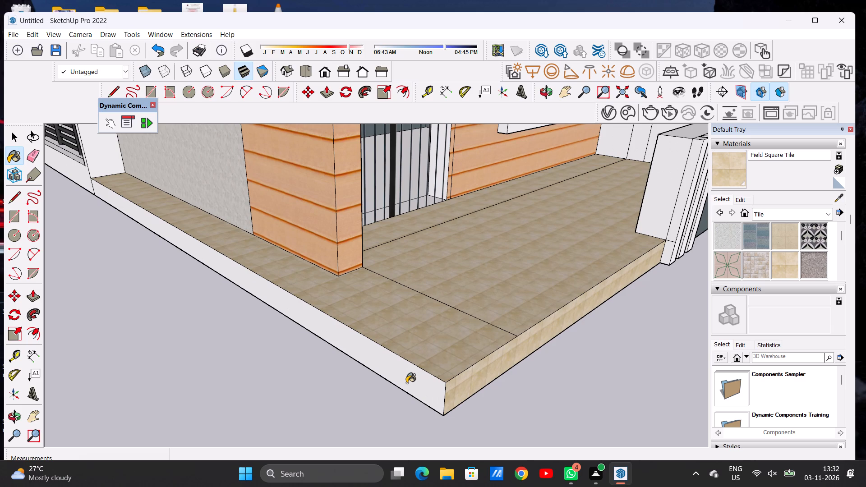
pyautogui.press('space')
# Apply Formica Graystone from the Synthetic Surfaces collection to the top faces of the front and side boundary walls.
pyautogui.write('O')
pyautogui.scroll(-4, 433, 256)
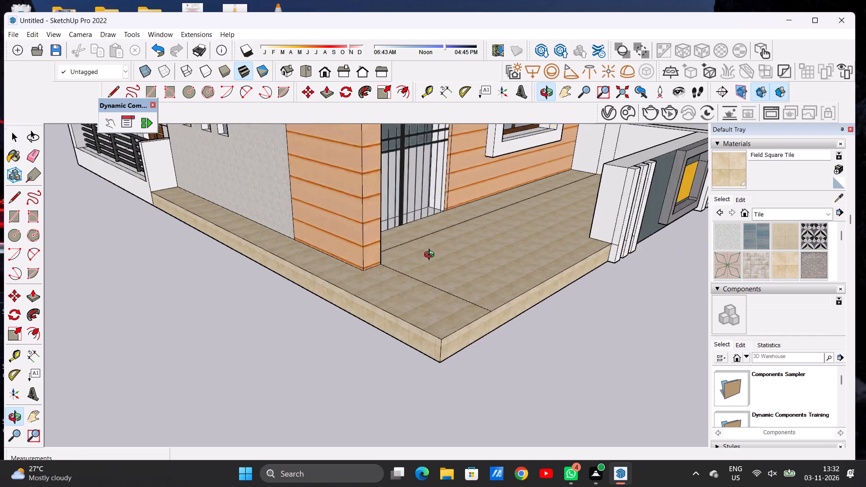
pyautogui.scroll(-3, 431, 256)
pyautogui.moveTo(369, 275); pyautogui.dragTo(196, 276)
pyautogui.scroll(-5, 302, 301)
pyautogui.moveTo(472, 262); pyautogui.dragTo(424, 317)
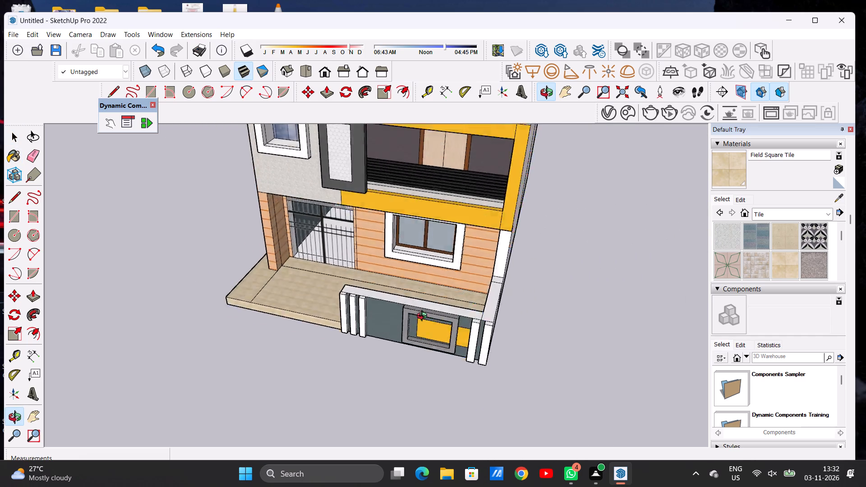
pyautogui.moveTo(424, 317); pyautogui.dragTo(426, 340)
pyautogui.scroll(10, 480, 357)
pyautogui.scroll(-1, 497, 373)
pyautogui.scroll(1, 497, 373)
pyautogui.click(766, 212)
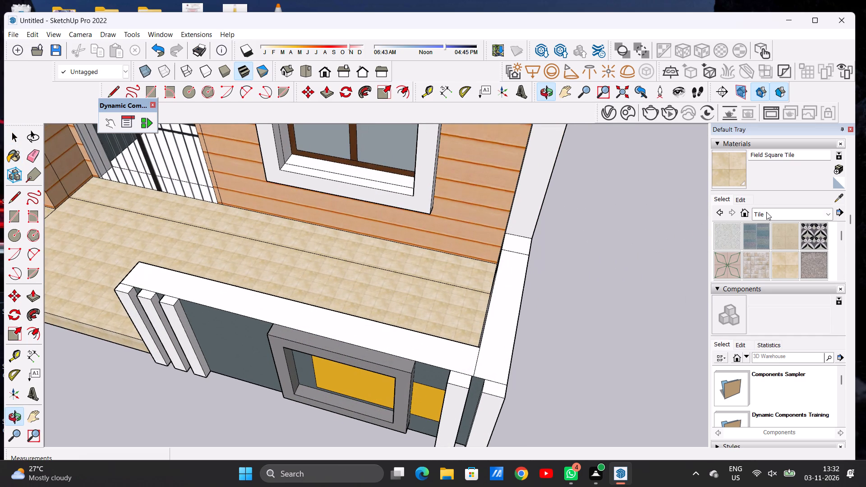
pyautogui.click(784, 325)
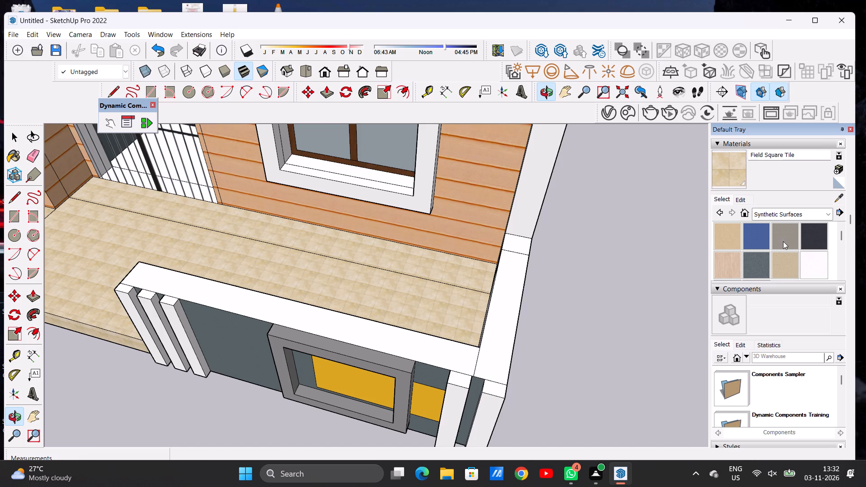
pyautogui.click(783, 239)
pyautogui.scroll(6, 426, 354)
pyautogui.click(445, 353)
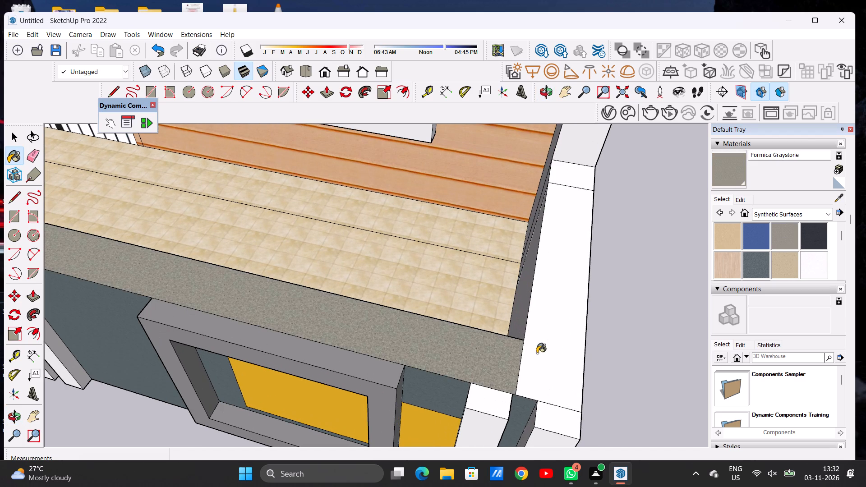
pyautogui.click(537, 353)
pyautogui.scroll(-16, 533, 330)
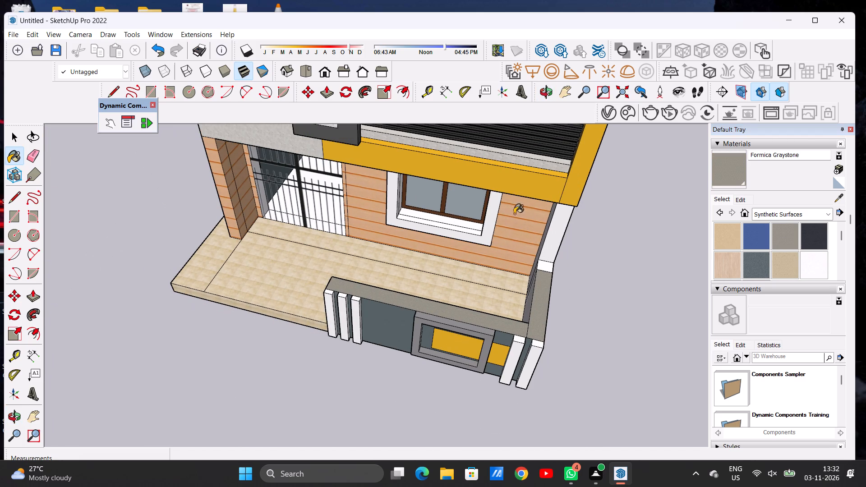
# Apply Formica Beige from the Synthetic Surfaces collection to the side boundary wall's inner face and both boundary walls' top faces.
pyautogui.click(541, 95)
pyautogui.moveTo(505, 253); pyautogui.dragTo(603, 247)
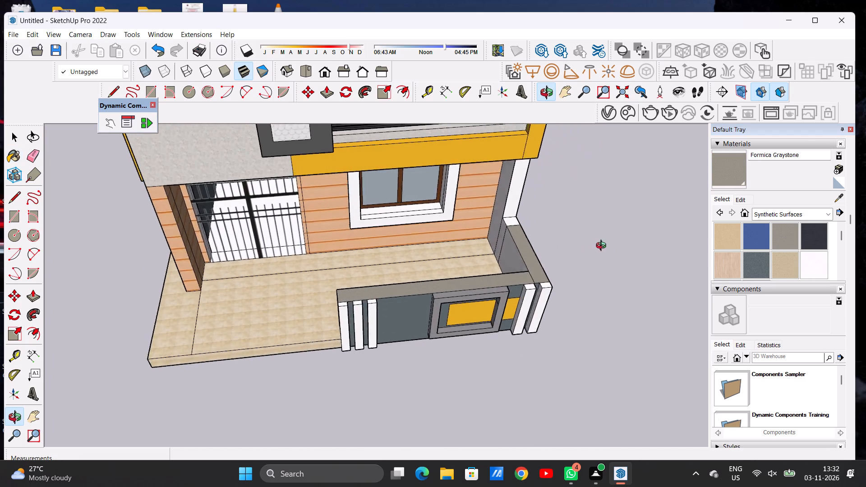
pyautogui.moveTo(603, 247); pyautogui.dragTo(631, 235)
pyautogui.scroll(10, 496, 259)
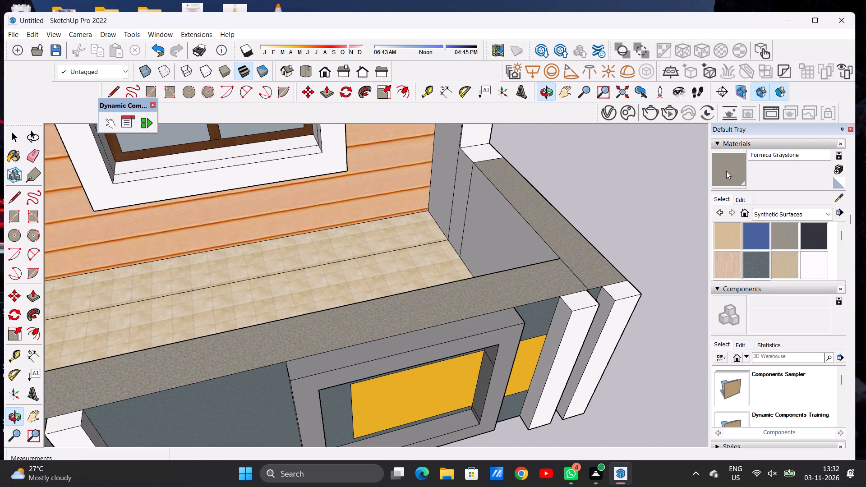
pyautogui.click(720, 234)
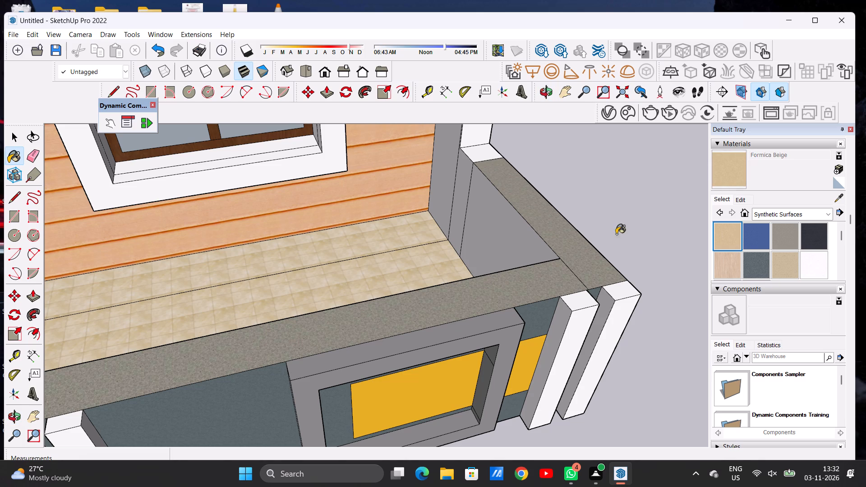
pyautogui.click(529, 240)
pyautogui.click(525, 199)
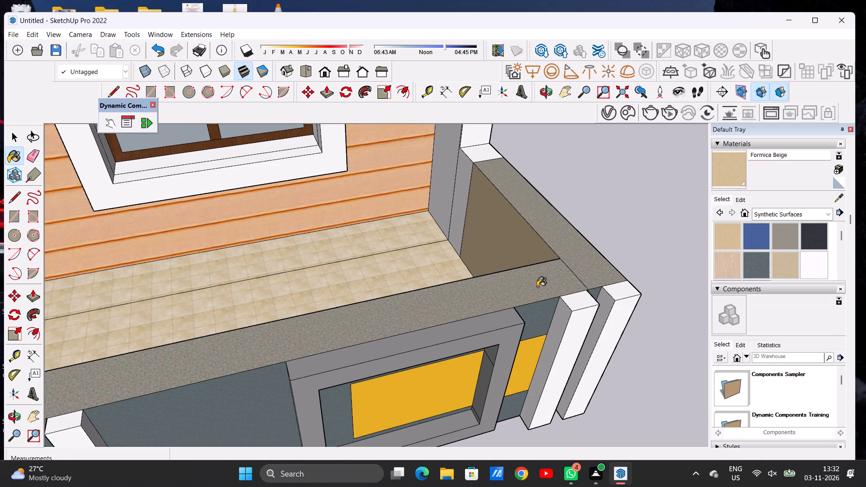
pyautogui.click(537, 287)
pyautogui.scroll(-3, 438, 281)
pyautogui.scroll(-1, 450, 181)
pyautogui.scroll(5, 450, 181)
pyautogui.click(476, 185)
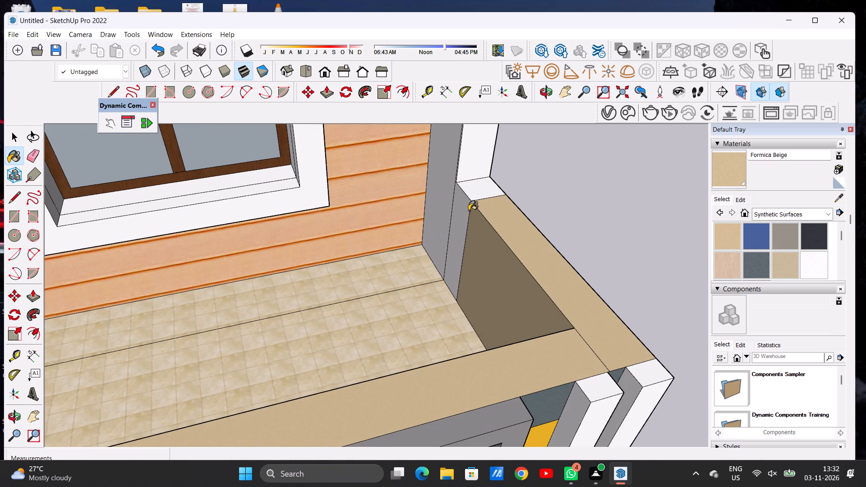
# Apply Formica Beige to the narrow strip at the side boundary wall's house end and to that wall's outer face.
pyautogui.click(461, 210)
pyautogui.scroll(-5, 454, 257)
pyautogui.scroll(2, 452, 262)
pyautogui.scroll(-9, 452, 262)
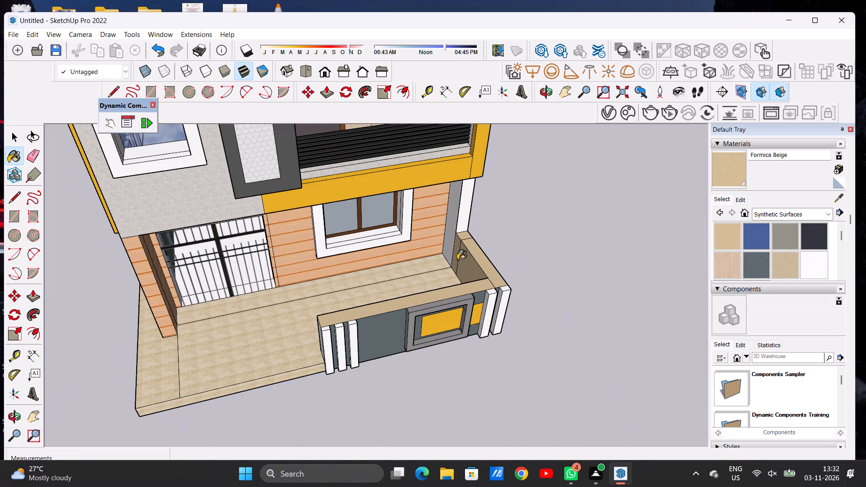
pyautogui.press('e')
pyautogui.write('BO')
pyautogui.moveTo(537, 293); pyautogui.dragTo(265, 255)
pyautogui.scroll(3, 320, 338)
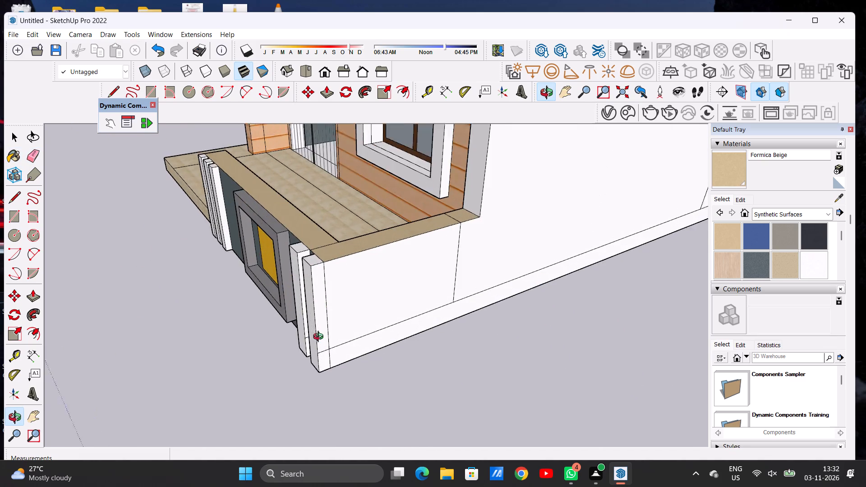
pyautogui.scroll(7, 320, 338)
pyautogui.click(727, 170)
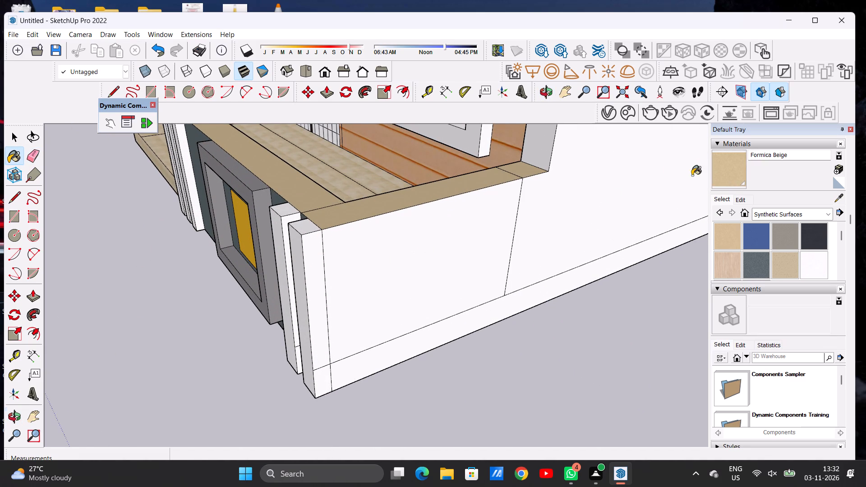
pyautogui.click(405, 281)
pyautogui.scroll(-10, 381, 271)
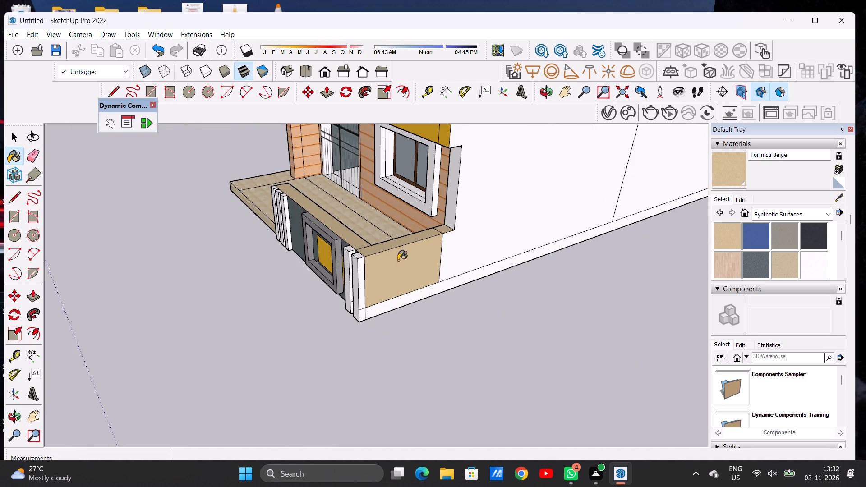
# Apply Terrazzo Tile Light from the Synthetic Surfaces collection to both sections of the house's long side wall and its base strip.
pyautogui.click(758, 210)
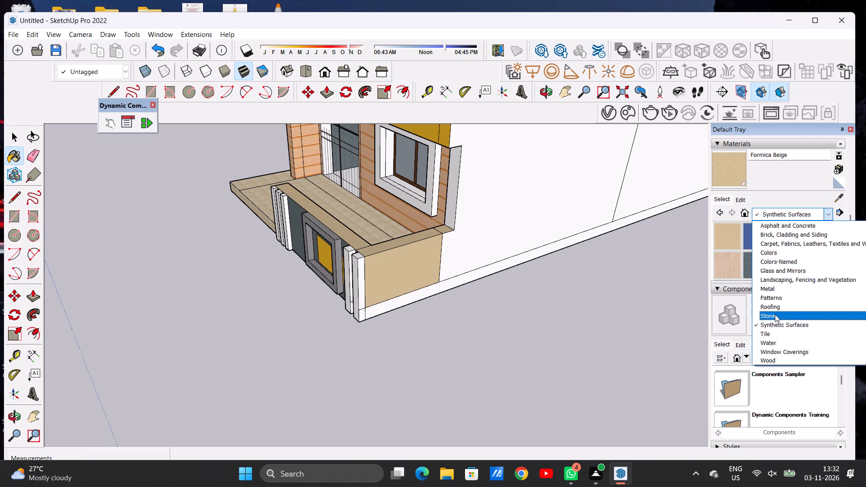
pyautogui.click(729, 271)
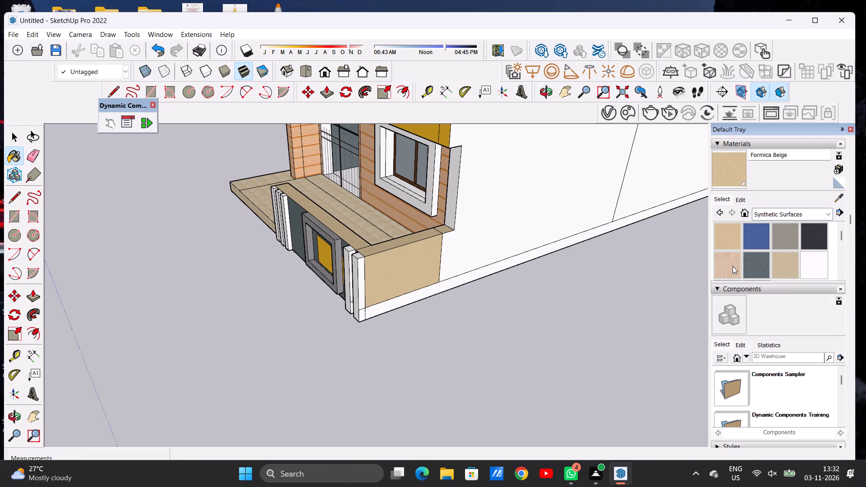
pyautogui.scroll(-5, 780, 258)
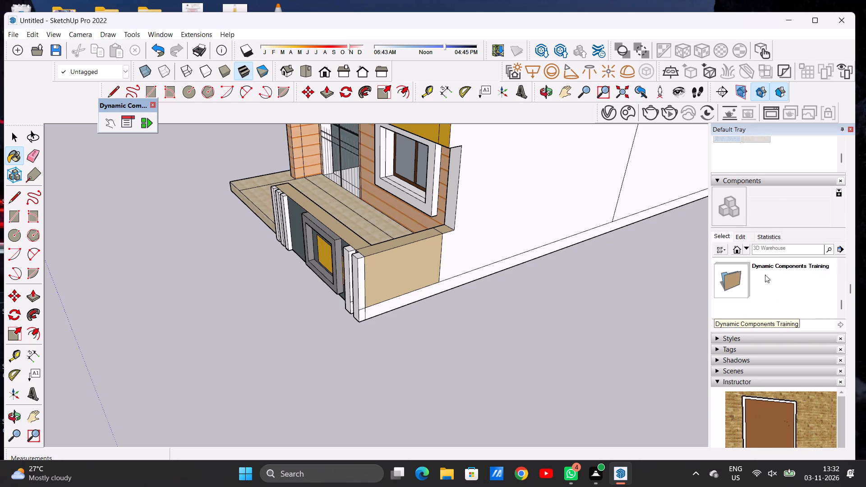
pyautogui.scroll(-1, 765, 275)
pyautogui.scroll(4, 768, 267)
pyautogui.click(757, 242)
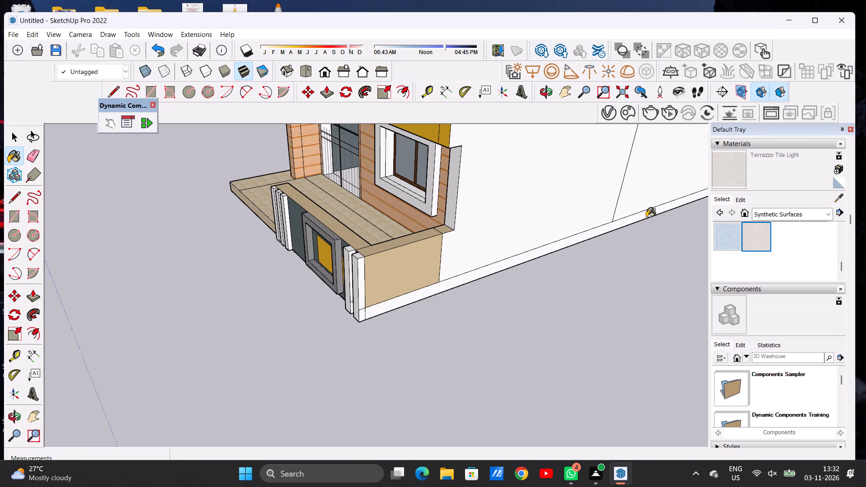
pyautogui.click(489, 219)
pyautogui.scroll(6, 502, 278)
pyautogui.click(487, 263)
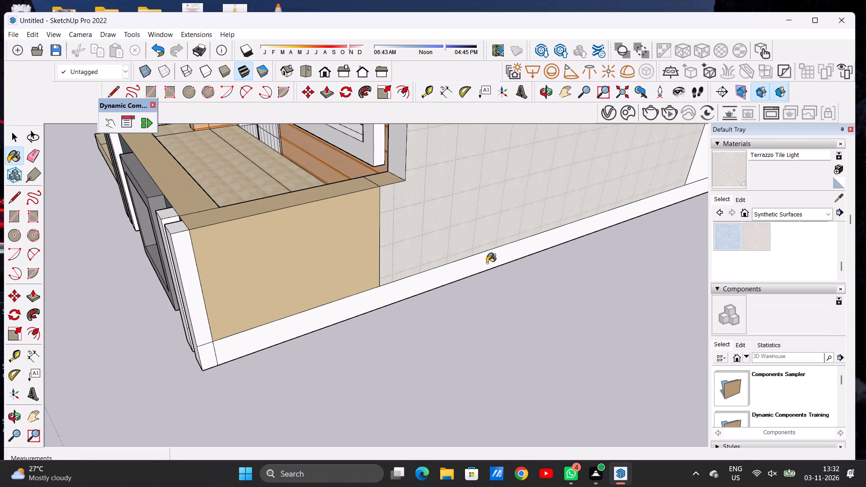
pyautogui.scroll(-12, 459, 279)
pyautogui.click(555, 196)
pyautogui.scroll(-3, 480, 275)
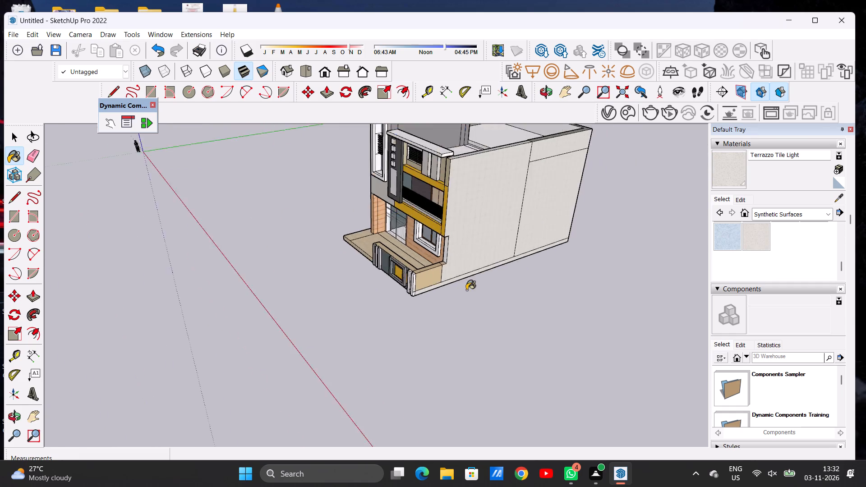
# Apply Terrazzo Tile Light to the top, front edge and outer end of the slab above the front balcony.
pyautogui.scroll(-9, 466, 290)
pyautogui.scroll(2, 487, 227)
pyautogui.scroll(-1, 487, 227)
pyautogui.scroll(8, 487, 227)
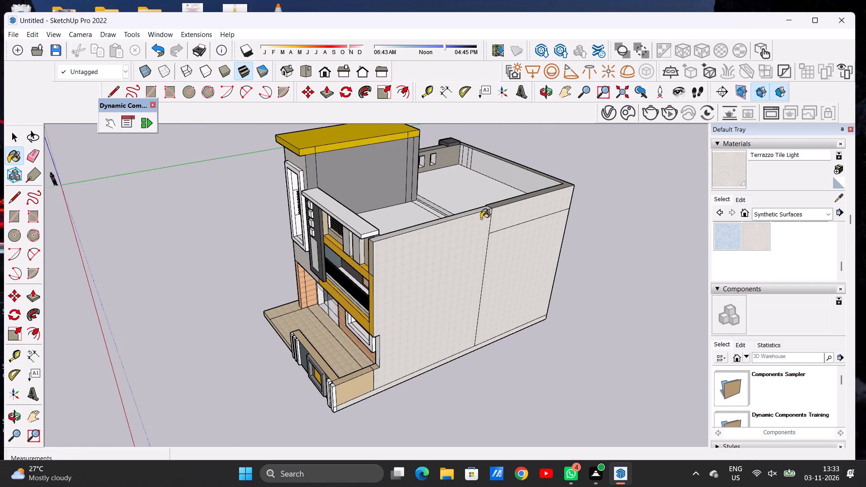
pyautogui.scroll(5, 341, 247)
pyautogui.scroll(7, 369, 221)
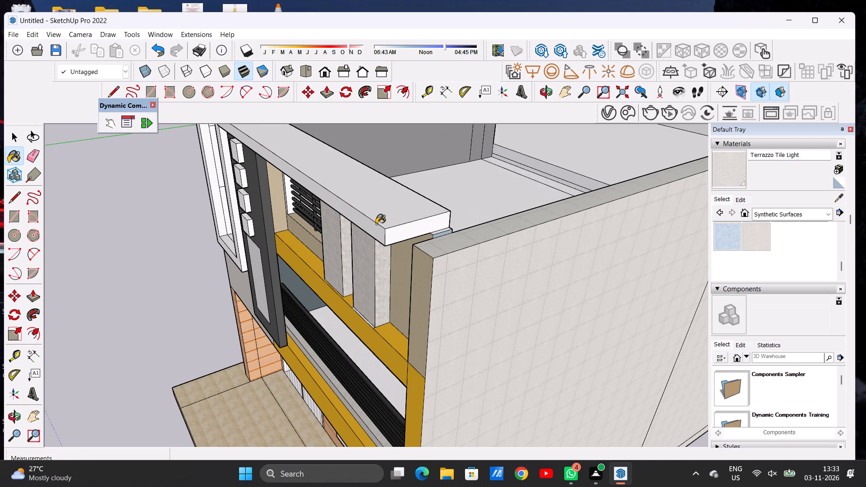
pyautogui.click(376, 226)
pyautogui.click(384, 220)
pyautogui.click(390, 237)
pyautogui.scroll(-5, 417, 248)
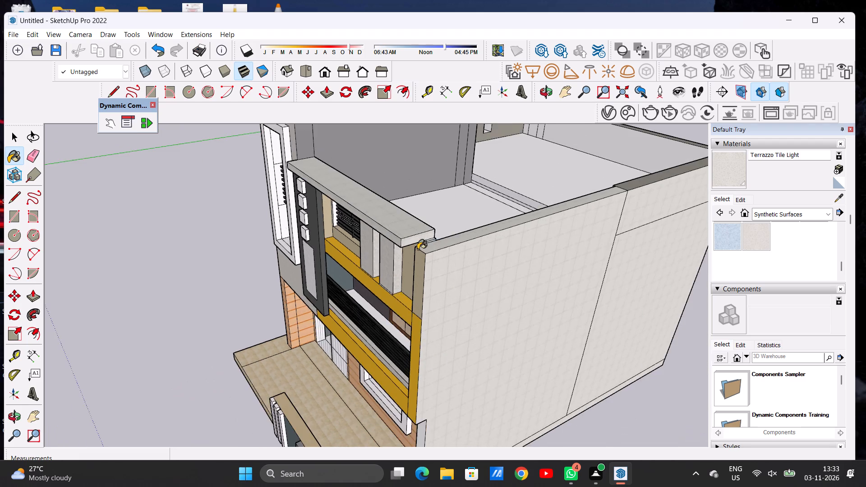
pyautogui.scroll(-10, 418, 249)
pyautogui.scroll(6, 438, 248)
pyautogui.scroll(-5, 430, 255)
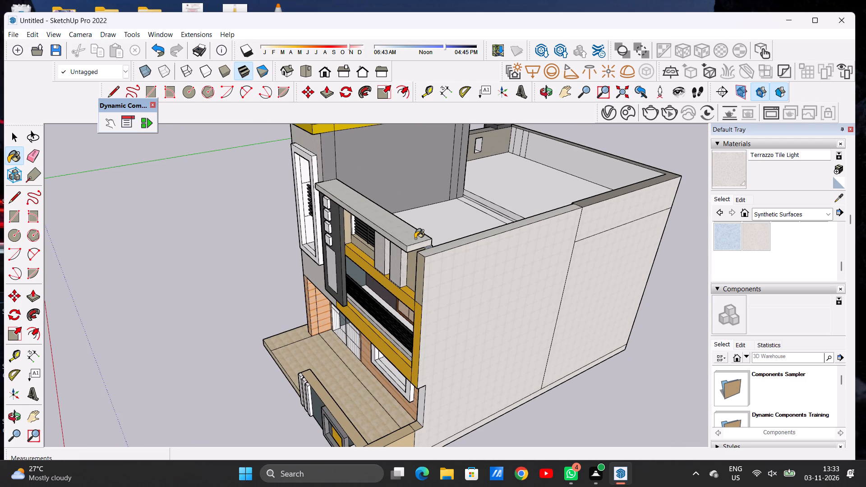
# Apply Terrazzo Tile Light to the opposite end face of the slab, above the dark panel with square blocks.
pyautogui.press('o')
pyautogui.moveTo(312, 252); pyautogui.dragTo(383, 252)
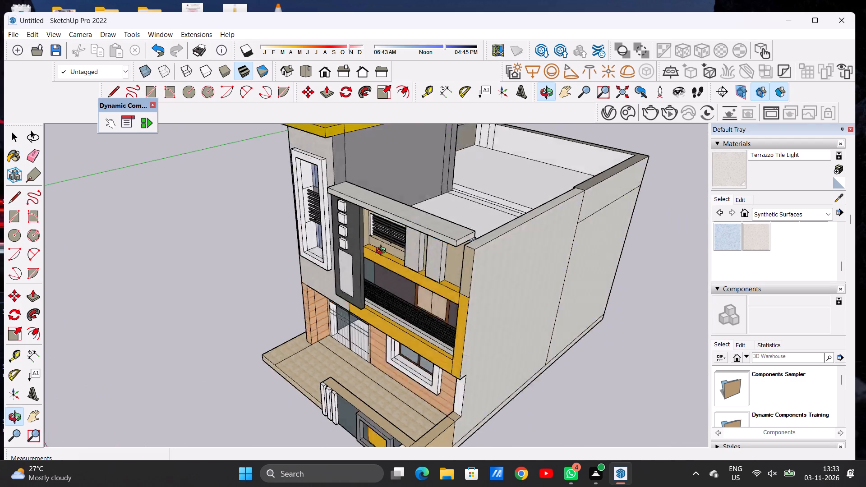
pyautogui.moveTo(383, 252); pyautogui.dragTo(497, 250)
pyautogui.moveTo(387, 237); pyautogui.dragTo(588, 236)
pyautogui.scroll(13, 454, 176)
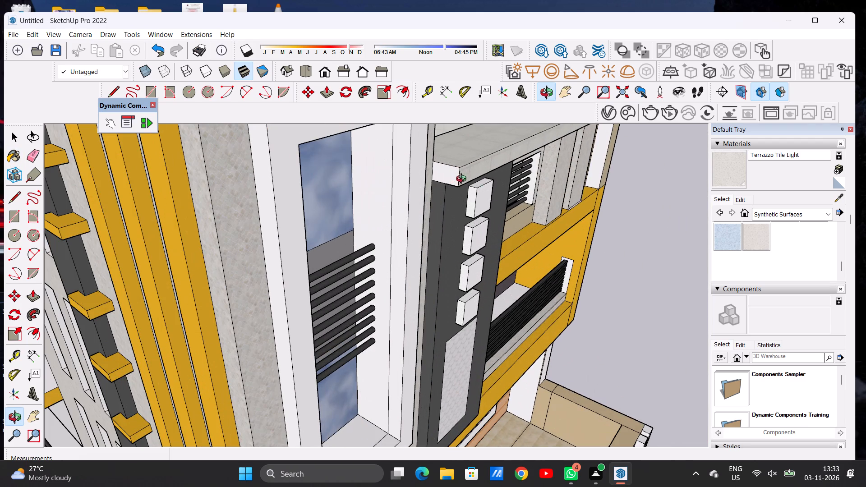
pyautogui.click(732, 166)
pyautogui.scroll(2, 462, 172)
pyautogui.scroll(-1, 456, 179)
pyautogui.scroll(2, 454, 180)
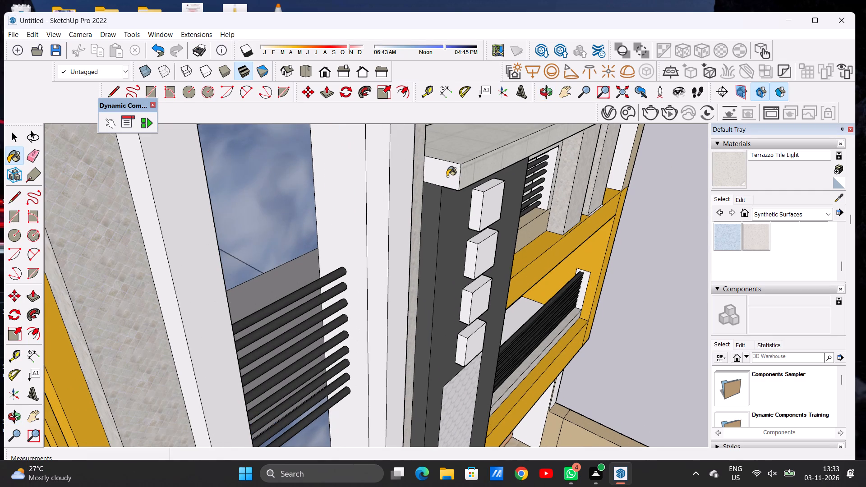
pyautogui.click(447, 176)
pyautogui.scroll(-8, 418, 225)
# Apply Terrazzo Tile Light to the large blank rear wall of the house.
pyautogui.press('o')
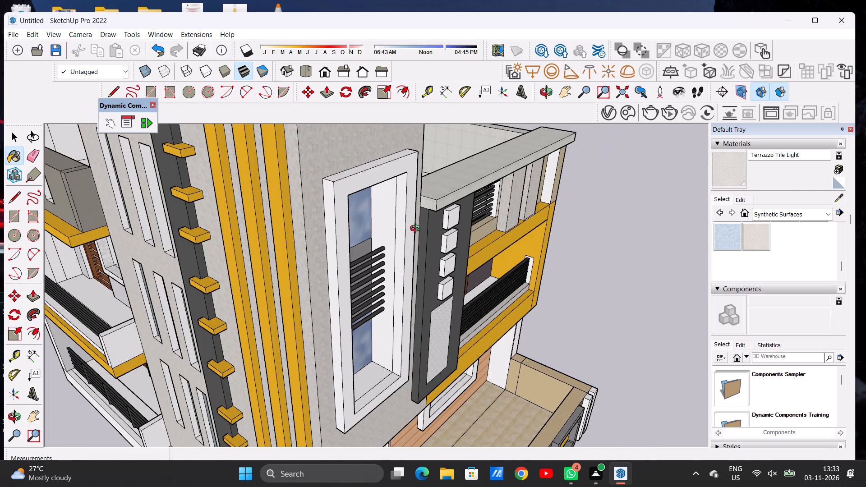
pyautogui.scroll(-7, 369, 213)
pyautogui.moveTo(501, 207); pyautogui.dragTo(299, 124)
pyautogui.moveTo(478, 201); pyautogui.dragTo(470, 145)
pyautogui.scroll(10, 470, 145)
pyautogui.scroll(-4, 451, 235)
pyautogui.scroll(1, 445, 259)
pyautogui.scroll(-1, 444, 261)
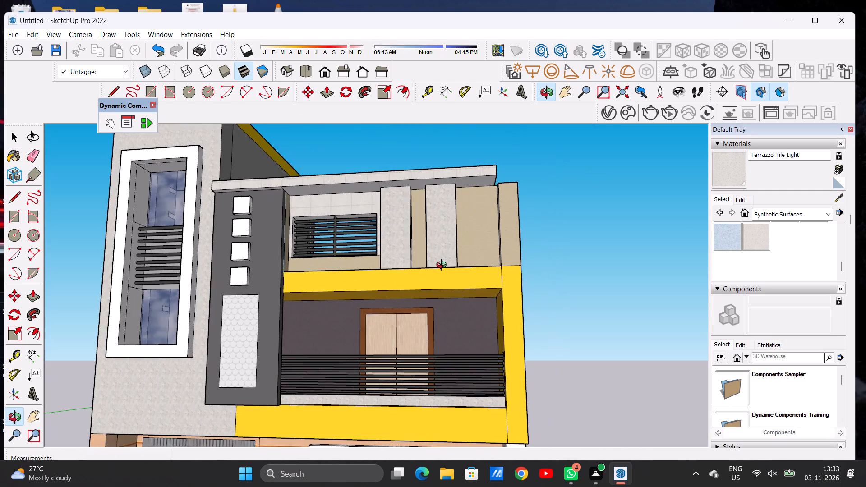
pyautogui.scroll(-8, 443, 266)
pyautogui.moveTo(497, 252); pyautogui.dragTo(295, 359)
pyautogui.moveTo(493, 310); pyautogui.dragTo(208, 317)
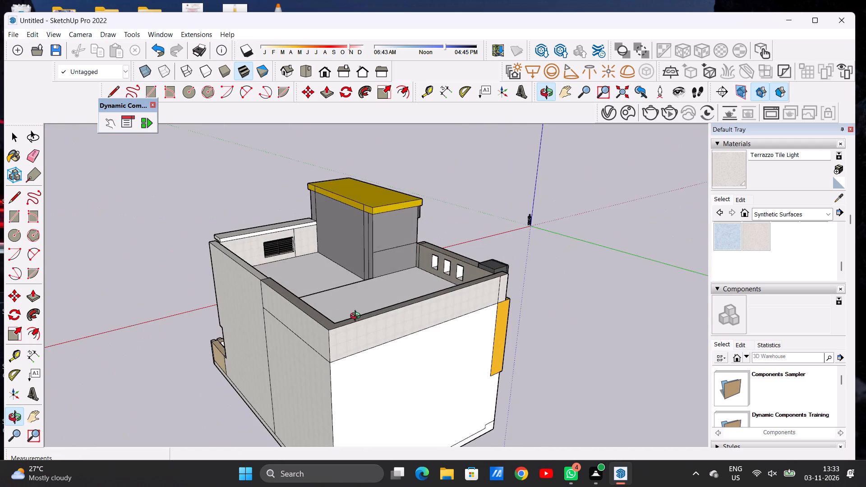
pyautogui.moveTo(357, 317); pyautogui.dragTo(340, 285)
pyautogui.click(732, 161)
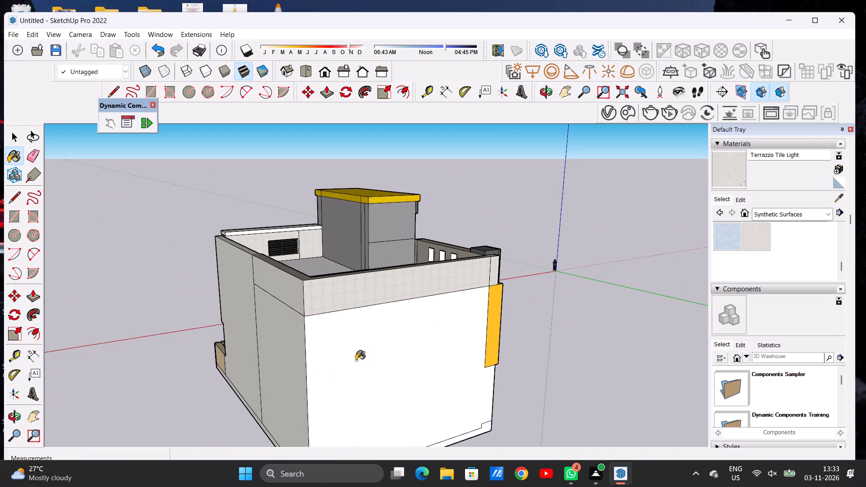
pyautogui.click(321, 377)
# Apply Terrazzo Tile Light to the base strip along the bottom of the rear wall.
pyautogui.scroll(-7, 377, 345)
pyautogui.scroll(1, 343, 438)
pyautogui.scroll(-1, 343, 438)
pyautogui.scroll(9, 343, 438)
pyautogui.scroll(-1, 348, 411)
pyautogui.scroll(5, 348, 411)
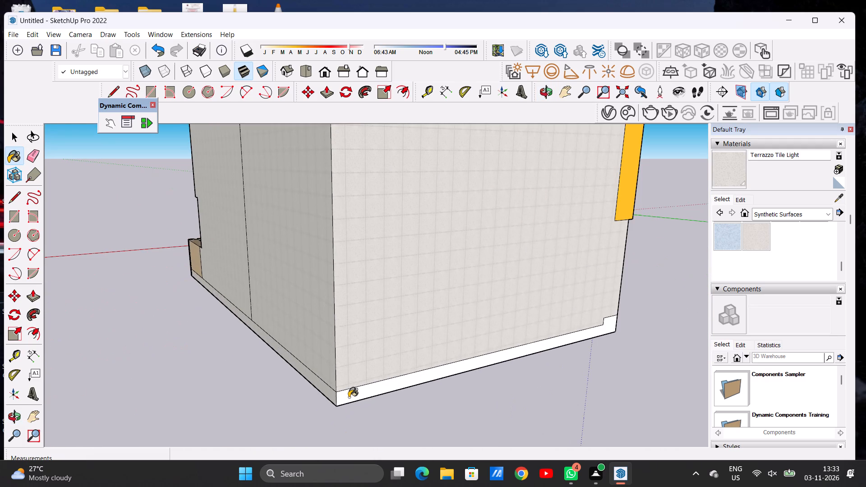
pyautogui.click(349, 397)
pyautogui.scroll(-12, 349, 397)
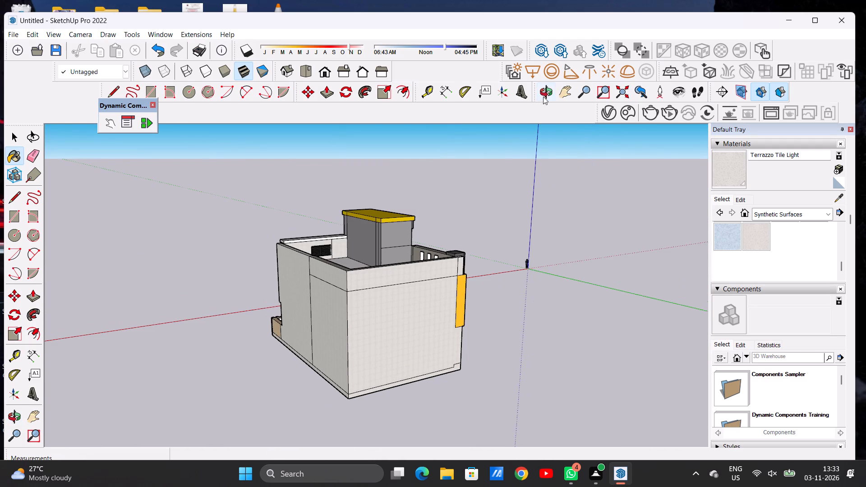
# Examine the applied materials on the side and front facades of the whole house.
pyautogui.click(544, 93)
pyautogui.moveTo(486, 279); pyautogui.dragTo(248, 302)
pyautogui.moveTo(375, 301); pyautogui.dragTo(186, 275)
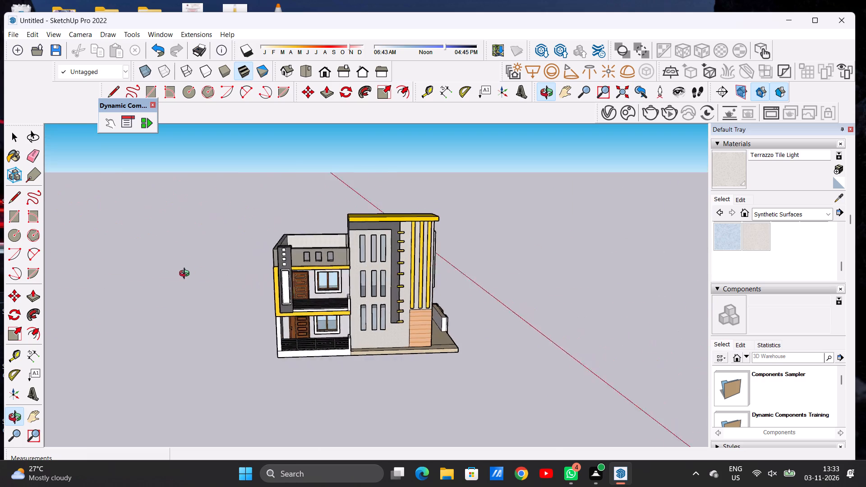
pyautogui.moveTo(186, 275); pyautogui.dragTo(174, 266)
pyautogui.moveTo(175, 257); pyautogui.dragTo(176, 251)
pyautogui.moveTo(432, 290); pyautogui.dragTo(331, 289)
pyautogui.moveTo(313, 289); pyautogui.dragTo(260, 289)
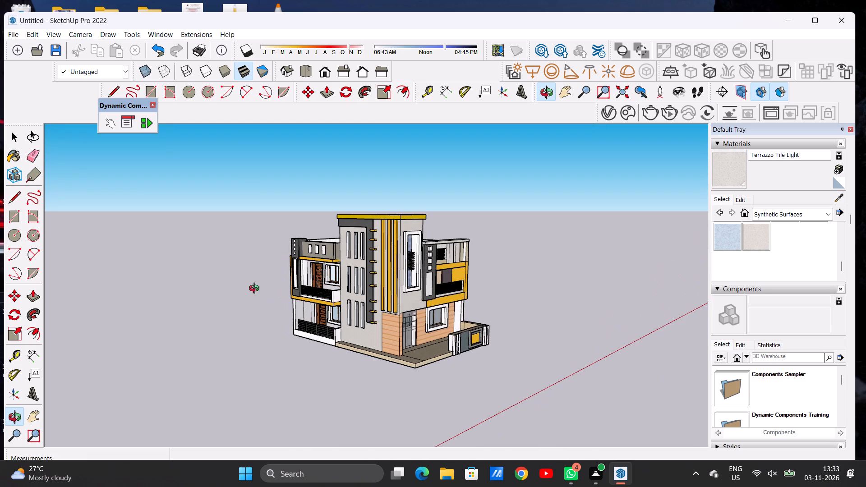
pyautogui.moveTo(249, 288); pyautogui.dragTo(242, 290)
pyautogui.scroll(2, 372, 262)
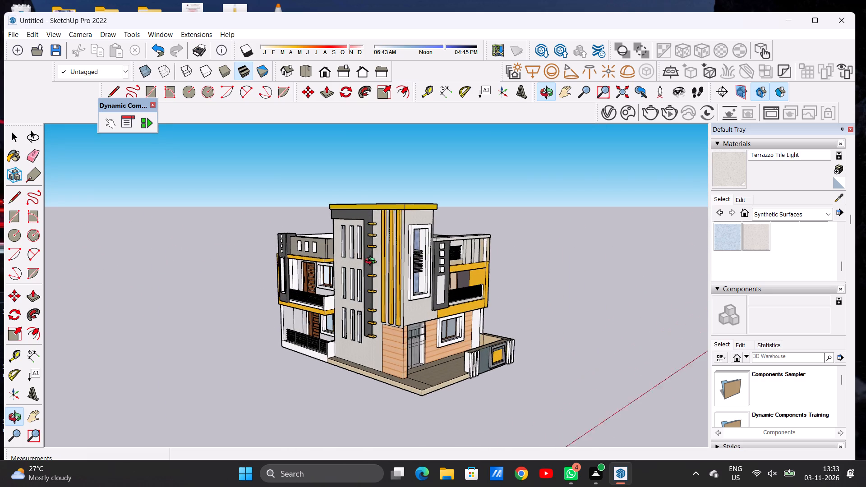
pyautogui.scroll(1, 372, 262)
pyautogui.moveTo(381, 272); pyautogui.dragTo(384, 259)
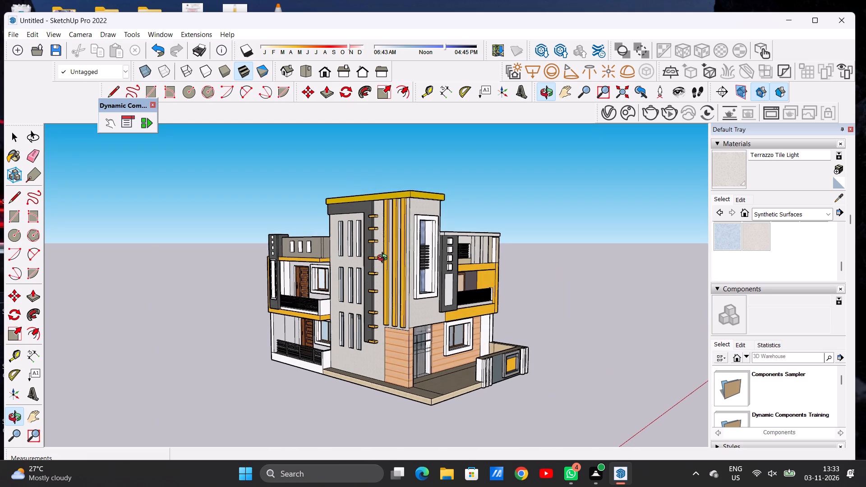
pyautogui.moveTo(384, 259); pyautogui.dragTo(384, 260)
pyautogui.scroll(-1, 309, 271)
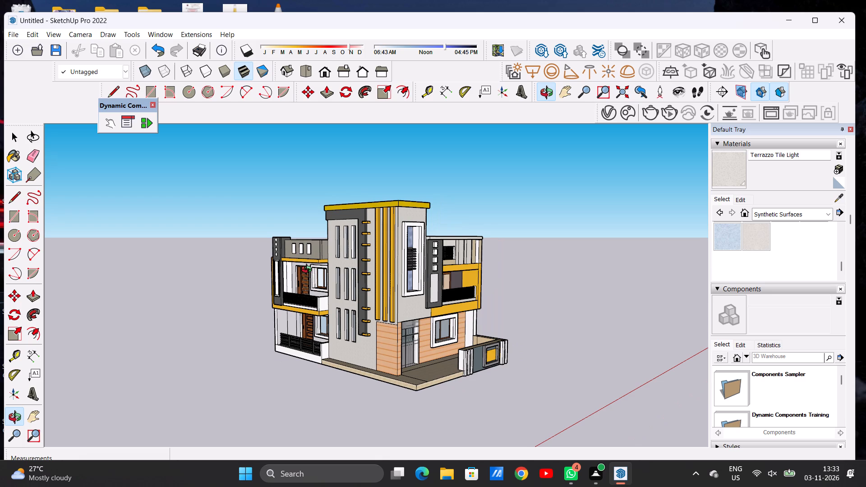
pyautogui.moveTo(396, 272); pyautogui.dragTo(367, 277)
pyautogui.moveTo(367, 277); pyautogui.dragTo(383, 270)
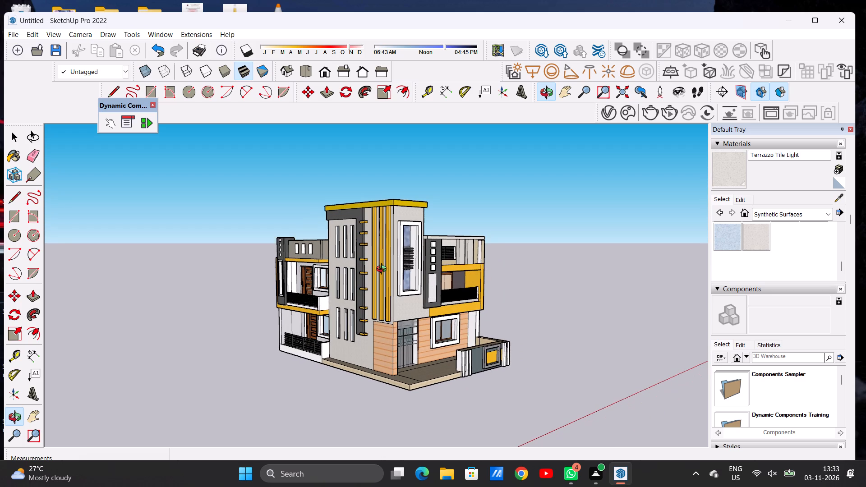
pyautogui.scroll(1, 383, 270)
pyautogui.scroll(-1, 383, 270)
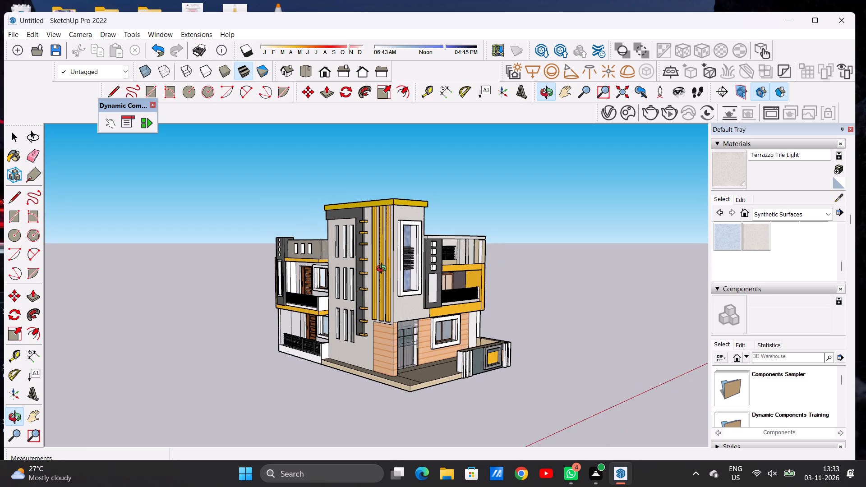
pyautogui.moveTo(384, 272); pyautogui.dragTo(385, 284)
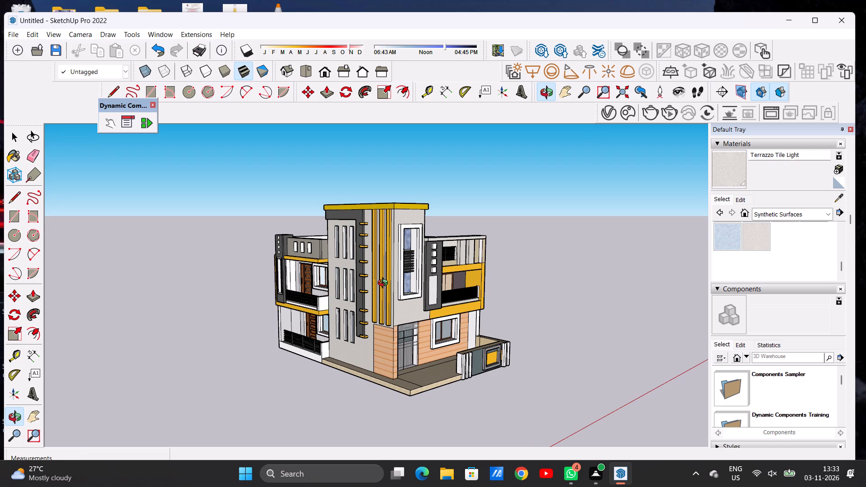
pyautogui.press('space')
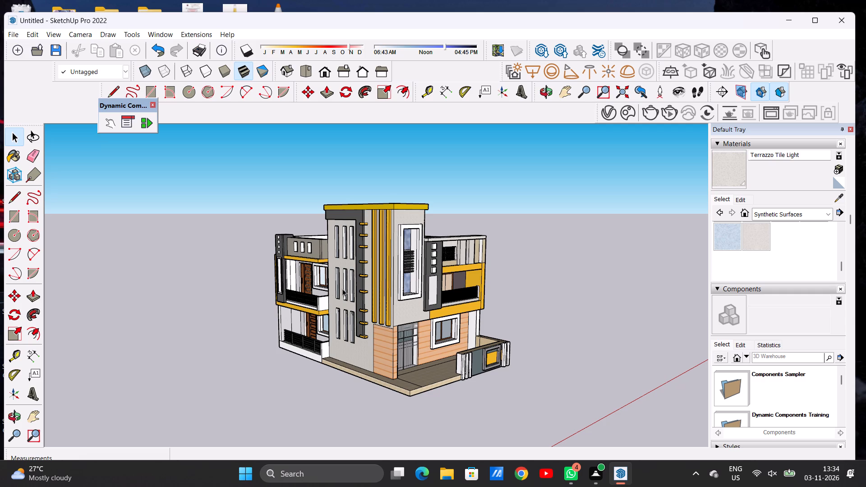
pyautogui.scroll(-3, 367, 306)
pyautogui.scroll(1, 377, 308)
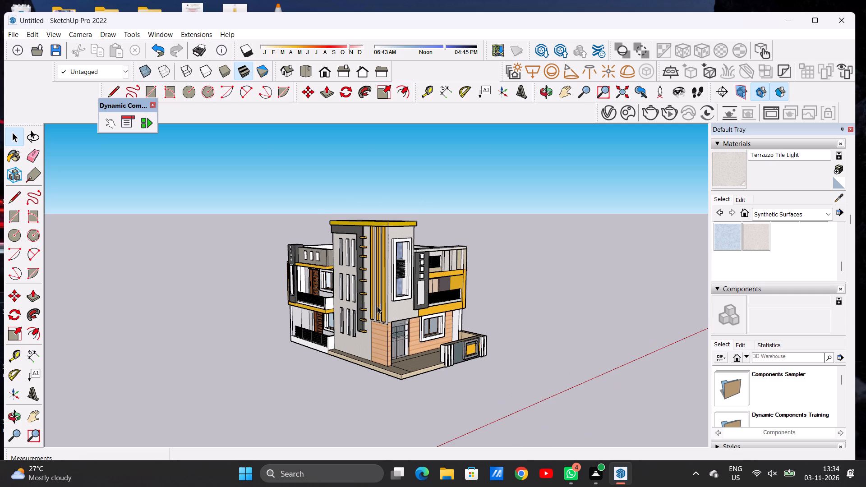
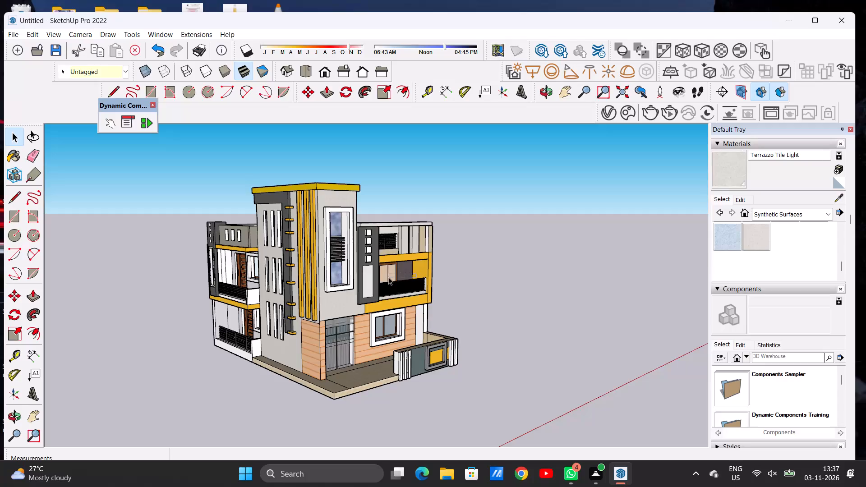
# Examine the materials on the front balcony, its railing, and the side facade of the house.
pyautogui.press('space')
pyautogui.click(490, 267)
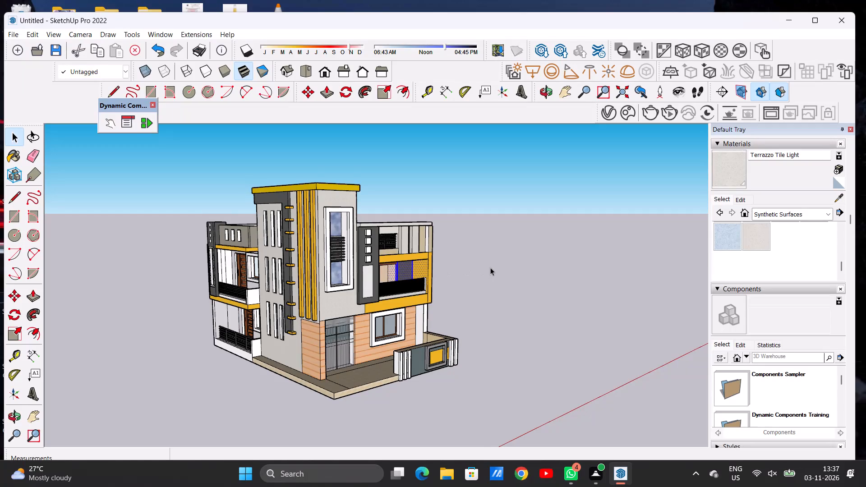
pyautogui.press('o')
pyautogui.moveTo(446, 290); pyautogui.dragTo(311, 363)
pyautogui.scroll(3, 393, 299)
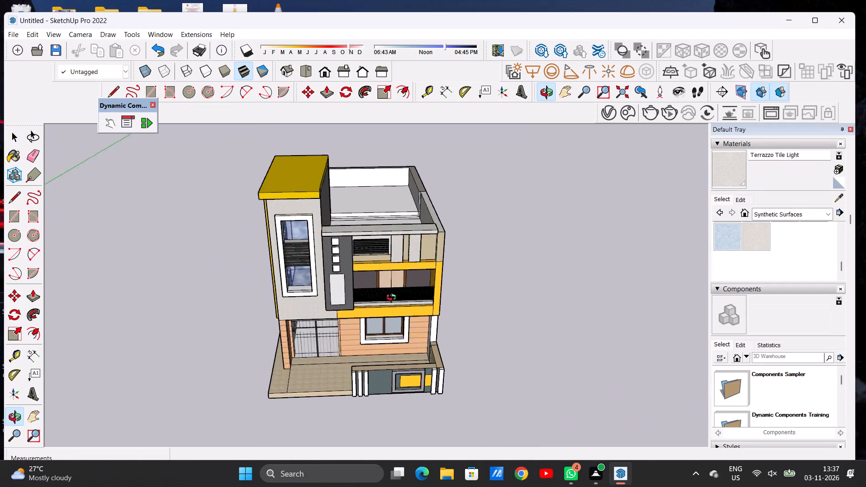
pyautogui.scroll(8, 393, 299)
pyautogui.moveTo(373, 313); pyautogui.dragTo(428, 271)
pyautogui.moveTo(461, 257); pyautogui.dragTo(447, 320)
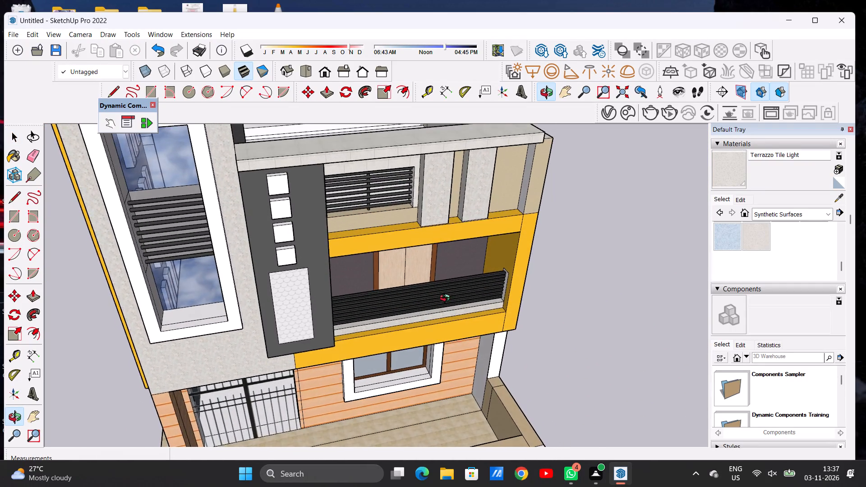
pyautogui.scroll(3, 456, 285)
pyautogui.scroll(-1, 456, 285)
pyautogui.scroll(3, 456, 285)
pyautogui.moveTo(424, 285); pyautogui.dragTo(466, 259)
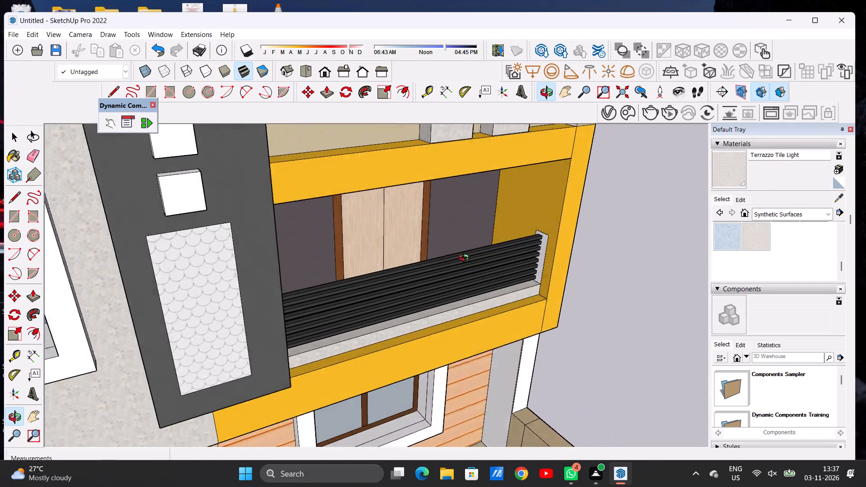
pyautogui.moveTo(466, 259); pyautogui.dragTo(439, 261)
pyautogui.scroll(-1, 464, 275)
pyautogui.scroll(1, 466, 275)
pyautogui.scroll(-6, 467, 275)
pyautogui.scroll(1, 479, 253)
pyautogui.scroll(-8, 479, 253)
pyautogui.scroll(1, 479, 253)
pyautogui.scroll(-2, 477, 254)
pyautogui.moveTo(394, 277); pyautogui.dragTo(526, 230)
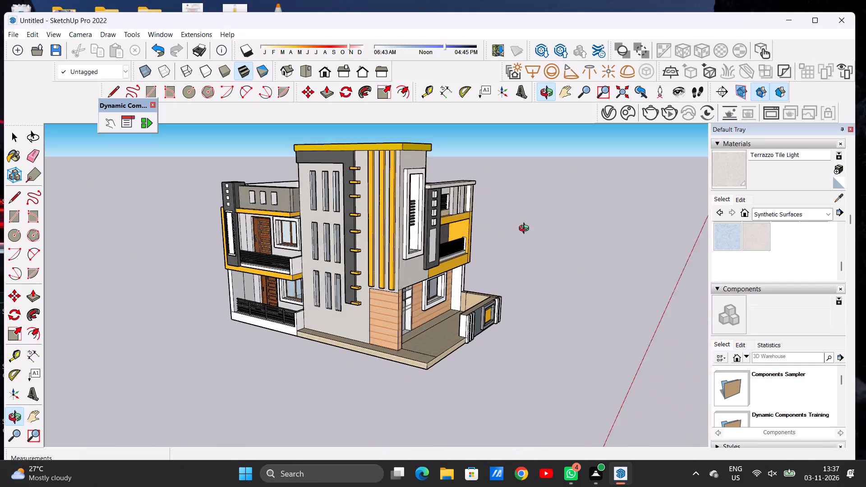
pyautogui.moveTo(526, 230); pyautogui.dragTo(507, 260)
pyautogui.scroll(12, 315, 302)
pyautogui.moveTo(242, 236); pyautogui.dragTo(333, 329)
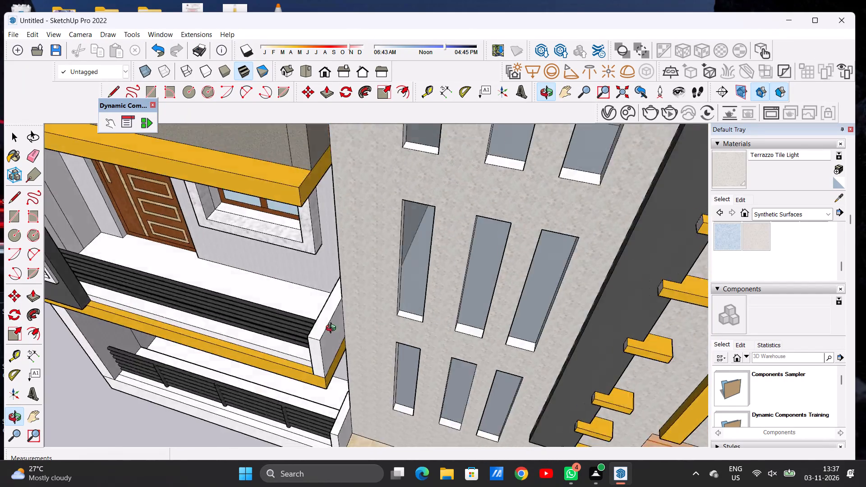
pyautogui.moveTo(333, 329); pyautogui.dragTo(349, 317)
pyautogui.scroll(-18, 370, 301)
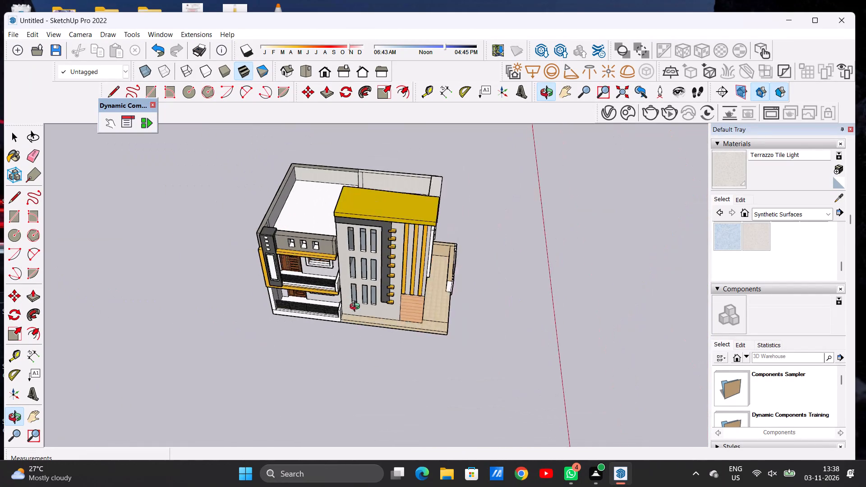
# Apply the Sketchy Siding Scale pattern to the white framed inset panel on the dark column beside the upper side balcony.
pyautogui.moveTo(352, 304); pyautogui.dragTo(290, 195)
pyautogui.scroll(6, 306, 239)
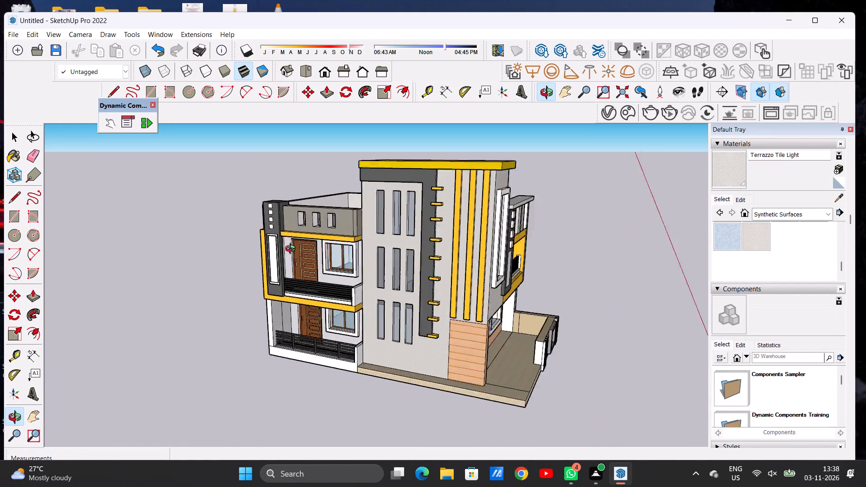
pyautogui.scroll(2, 292, 250)
pyautogui.moveTo(273, 260); pyautogui.dragTo(368, 252)
pyautogui.scroll(7, 257, 262)
pyautogui.scroll(-1, 255, 262)
pyautogui.scroll(2, 255, 262)
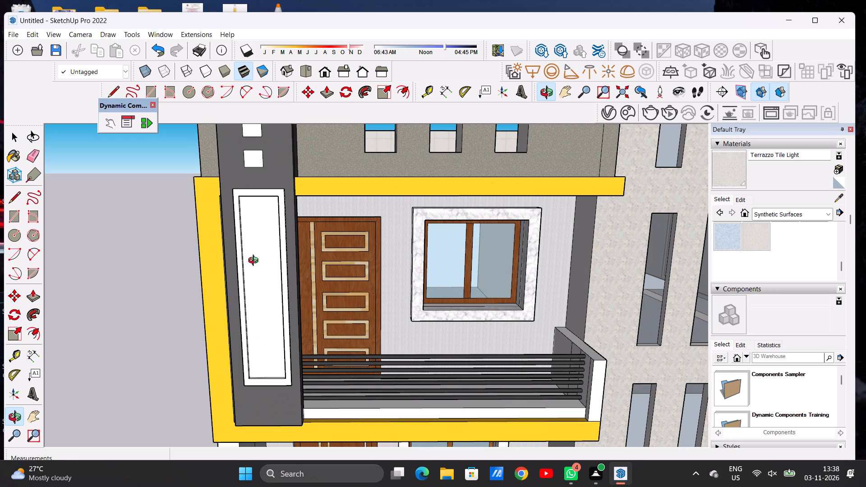
pyautogui.scroll(-7, 219, 268)
pyautogui.moveTo(269, 276); pyautogui.dragTo(258, 277)
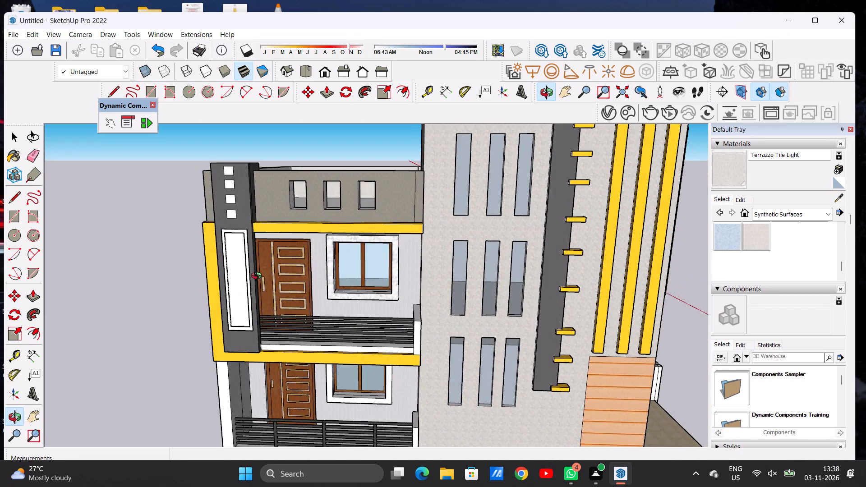
pyautogui.moveTo(258, 277); pyautogui.dragTo(280, 276)
pyautogui.scroll(2, 258, 271)
pyautogui.scroll(-1, 259, 268)
pyautogui.scroll(3, 259, 267)
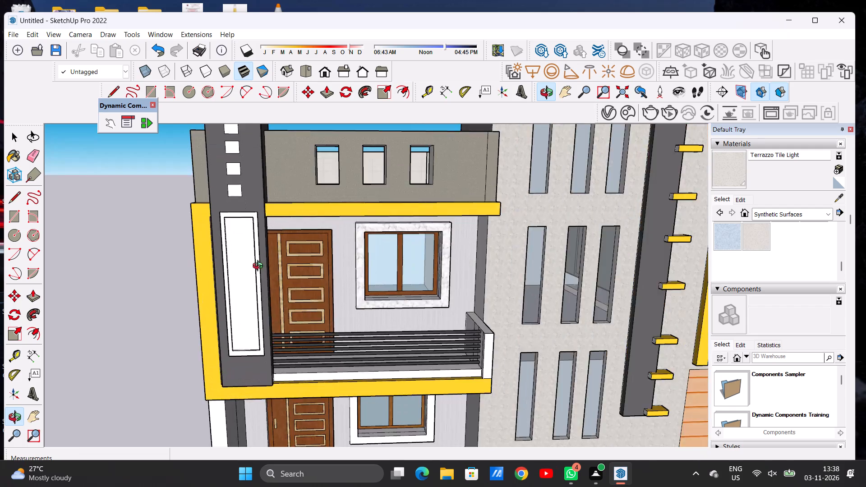
pyautogui.scroll(5, 260, 267)
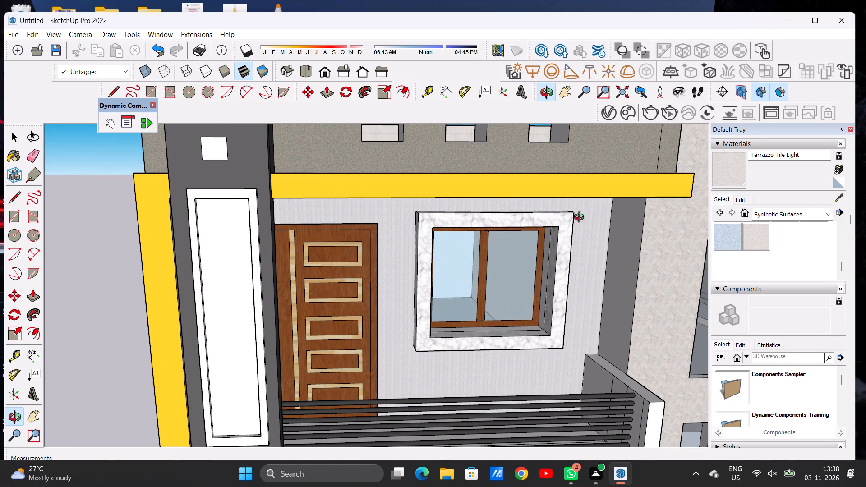
pyautogui.moveTo(755, 213); pyautogui.dragTo(760, 216)
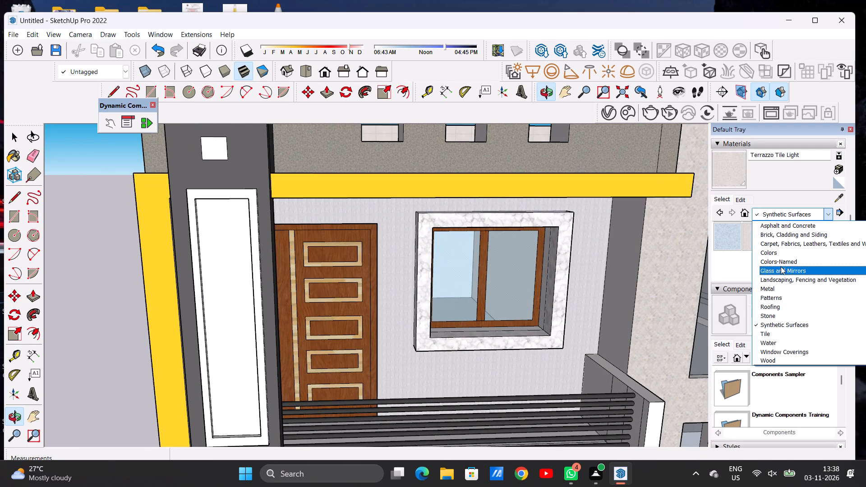
pyautogui.click(779, 296)
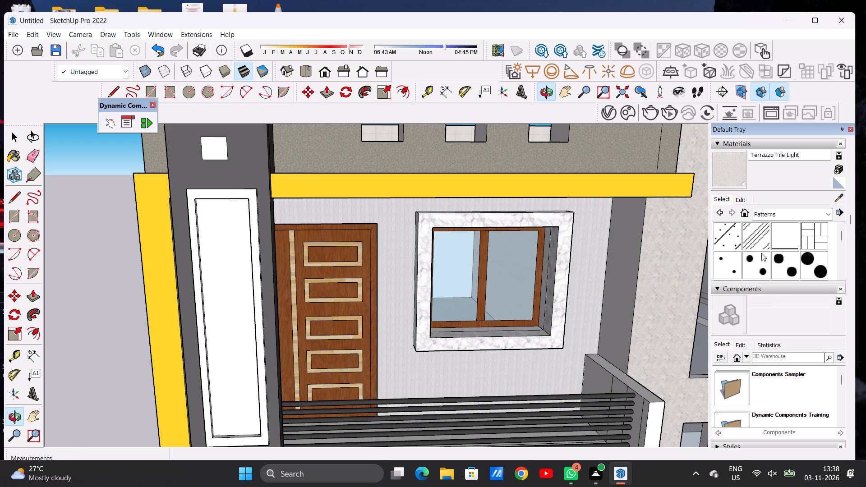
pyautogui.scroll(-3, 761, 253)
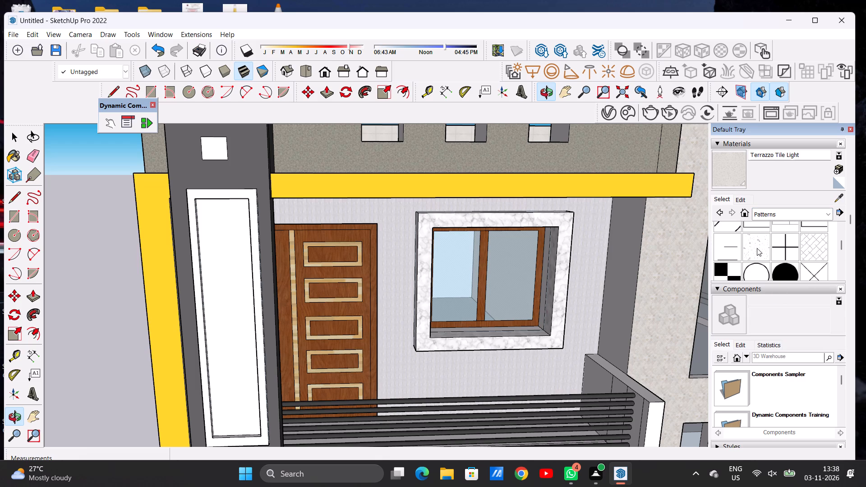
pyautogui.scroll(-2, 757, 248)
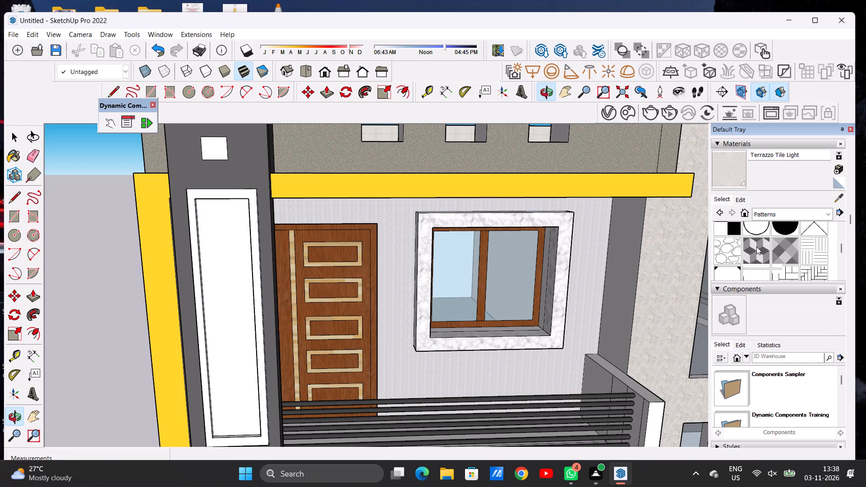
pyautogui.scroll(-2, 756, 247)
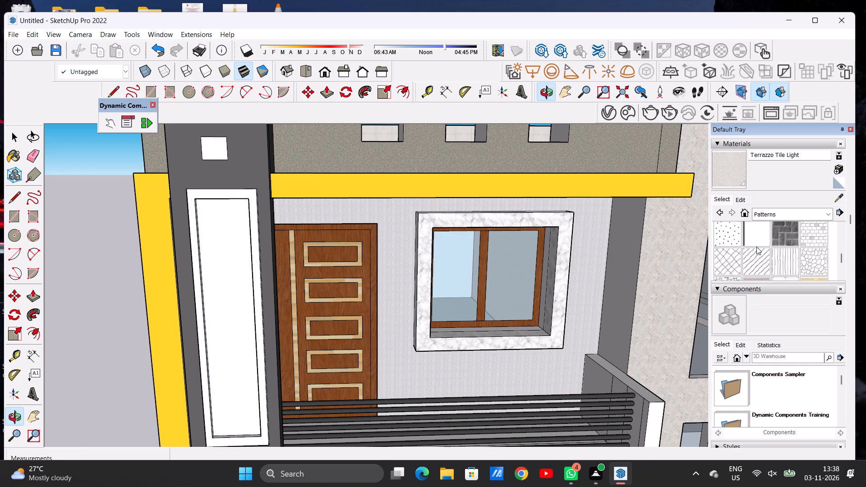
pyautogui.scroll(-2, 756, 247)
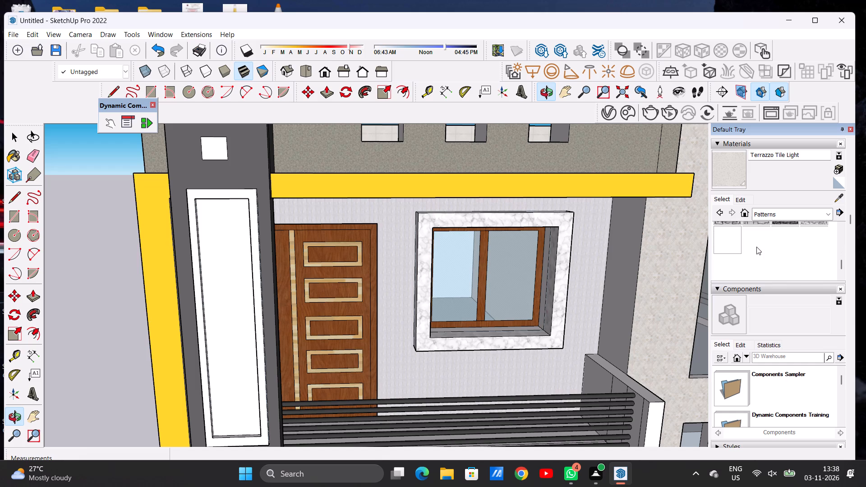
pyautogui.scroll(1, 756, 247)
pyautogui.click(788, 233)
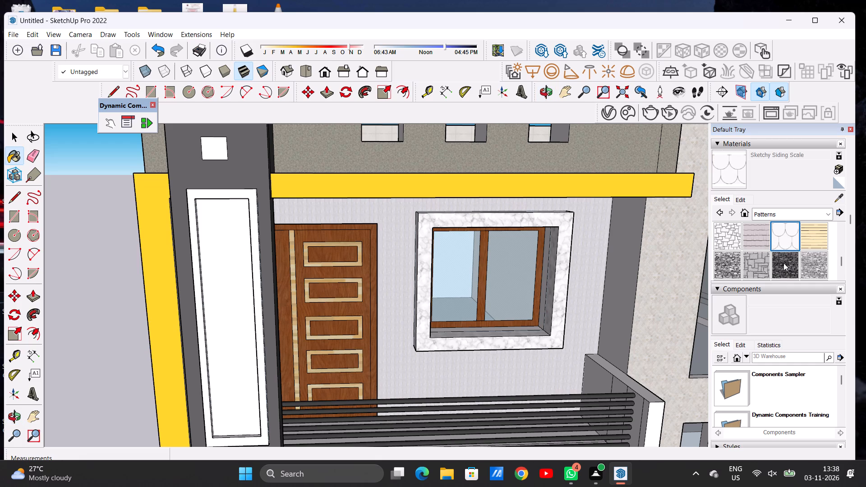
pyautogui.click(223, 275)
pyautogui.scroll(7, 221, 284)
pyautogui.scroll(-20, 221, 284)
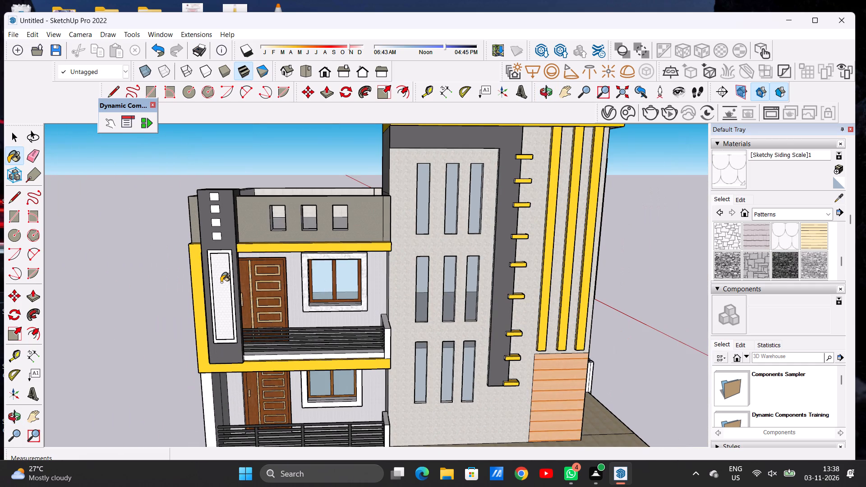
pyautogui.scroll(5, 226, 256)
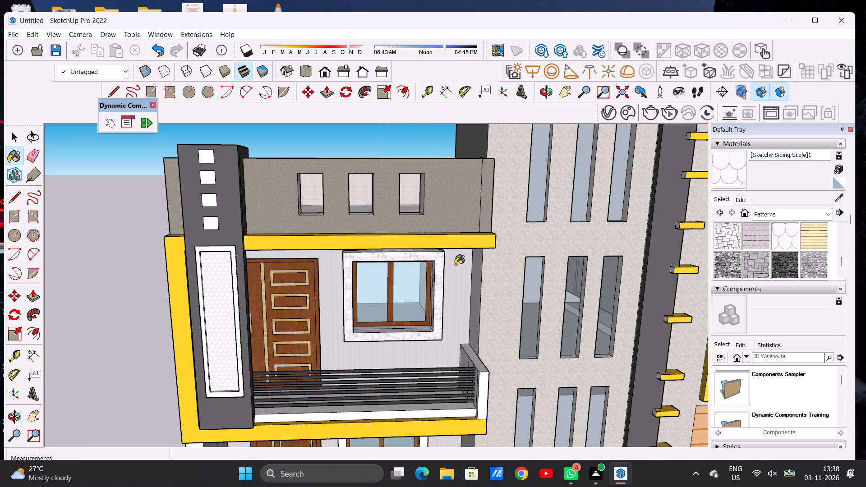
pyautogui.scroll(-5, 226, 268)
pyautogui.scroll(11, 212, 277)
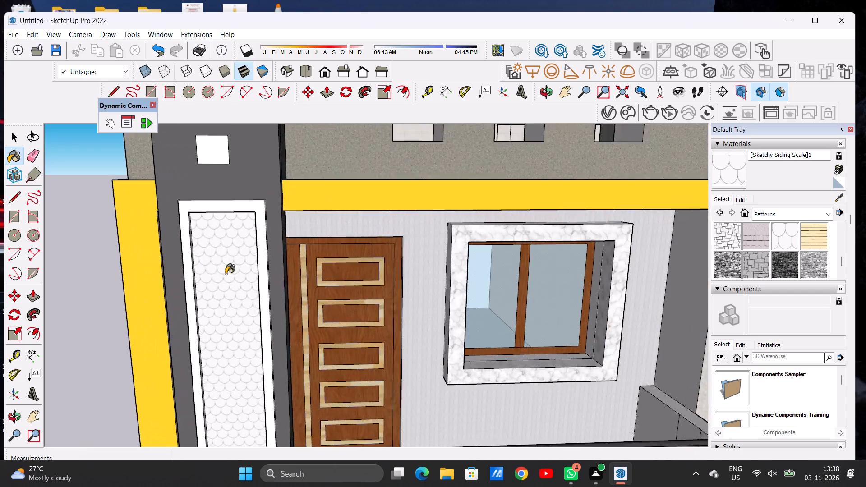
pyautogui.scroll(11, 226, 274)
pyautogui.click(211, 216)
pyautogui.press('space')
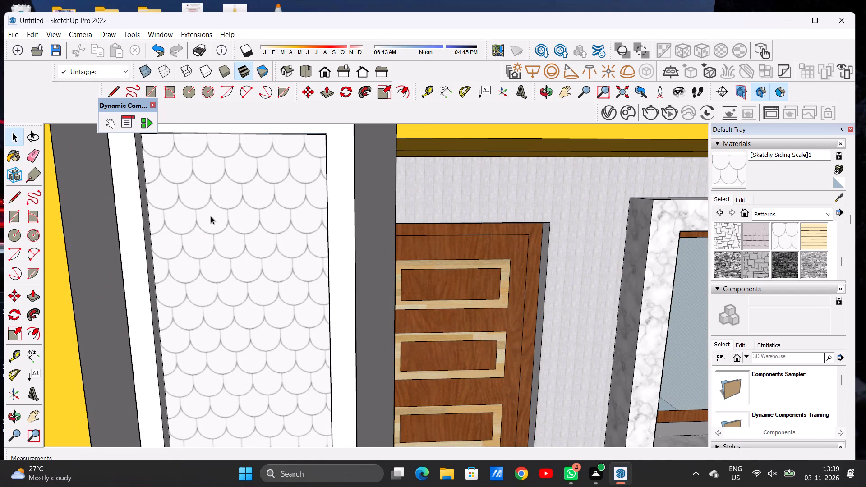
# Apply Blinds Vertical Pattern from Window Coverings to the three blank white wall faces beside the upper balcony's wooden door.
pyautogui.scroll(-11, 216, 216)
pyautogui.scroll(1, 212, 221)
pyautogui.scroll(-2, 212, 221)
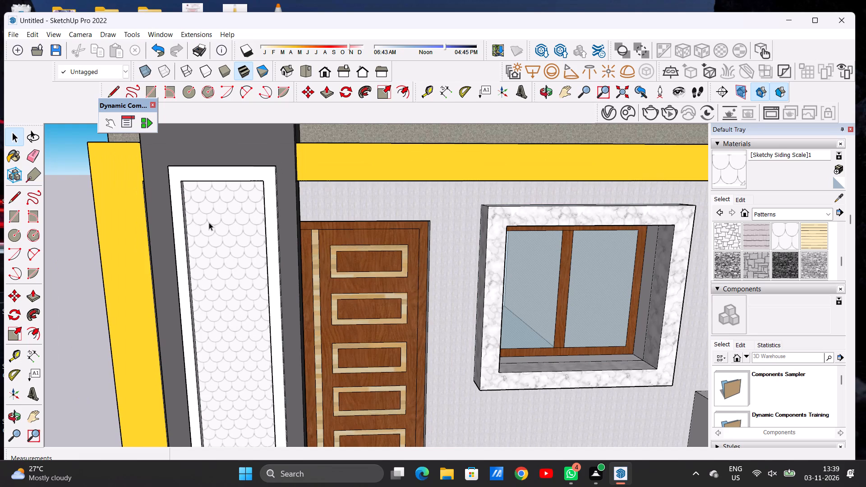
pyautogui.press('o')
pyautogui.scroll(-7, 221, 218)
pyautogui.moveTo(183, 238); pyautogui.dragTo(393, 237)
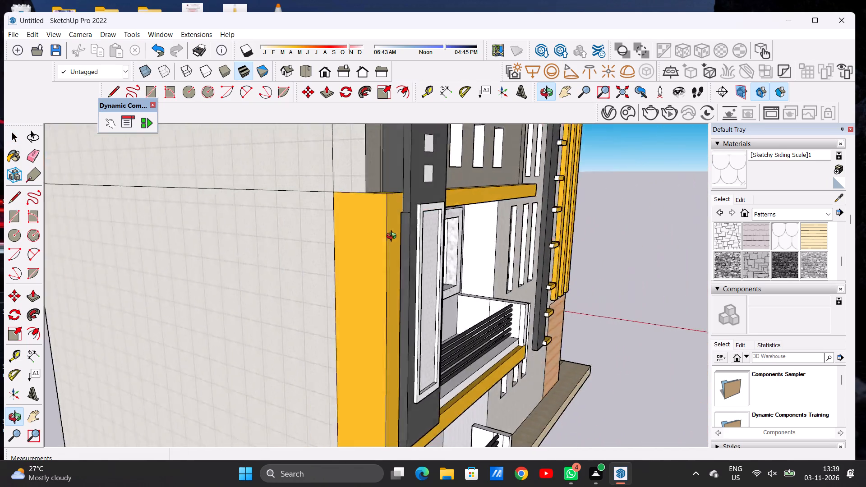
pyautogui.moveTo(393, 237); pyautogui.dragTo(23, 237)
pyautogui.moveTo(232, 239); pyautogui.dragTo(130, 237)
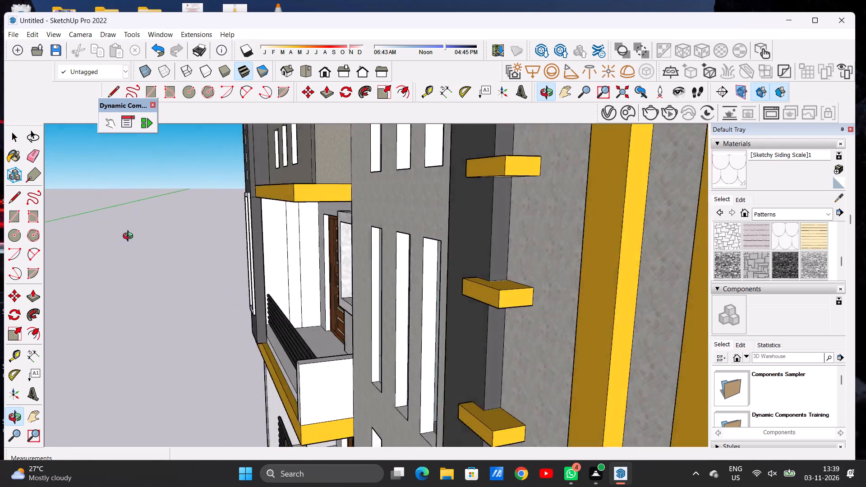
pyautogui.moveTo(130, 237); pyautogui.dragTo(172, 234)
pyautogui.scroll(9, 276, 249)
pyautogui.scroll(-1, 276, 249)
pyautogui.scroll(5, 276, 249)
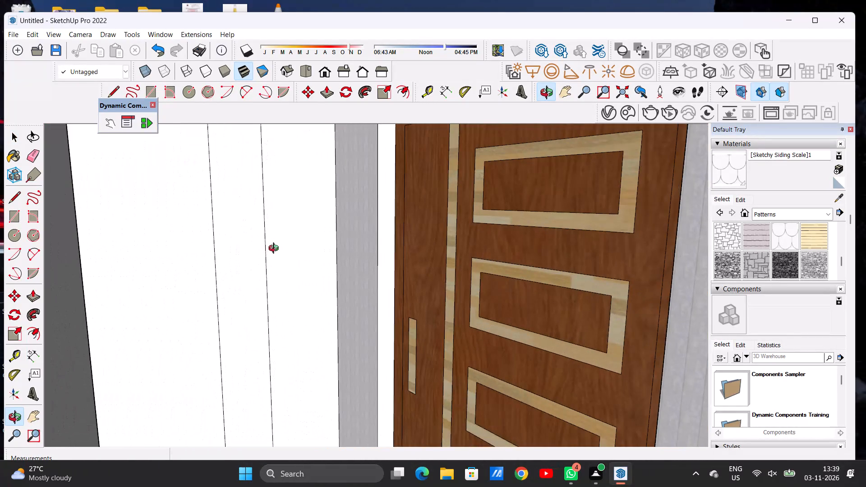
pyautogui.scroll(1, 276, 249)
pyautogui.scroll(-4, 276, 249)
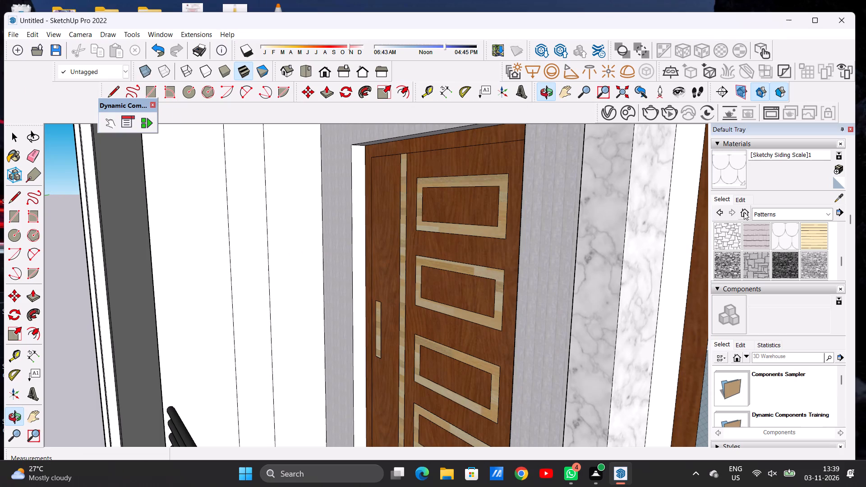
pyautogui.click(760, 213)
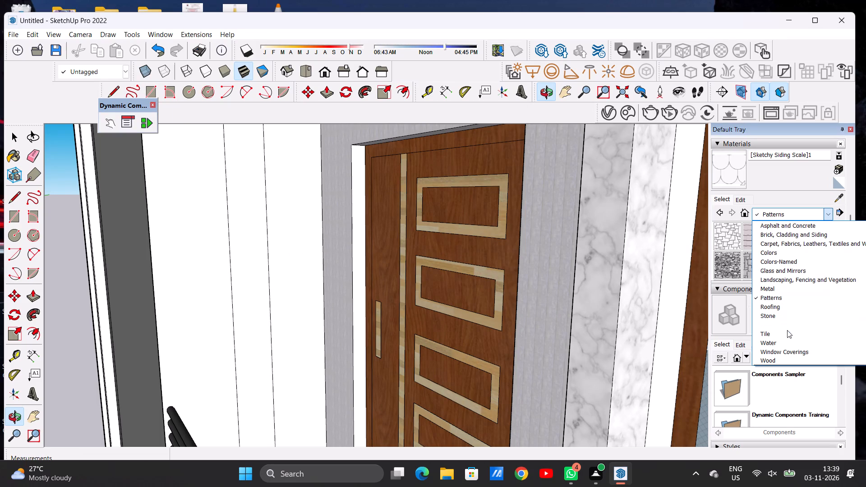
pyautogui.click(787, 330)
pyautogui.click(771, 211)
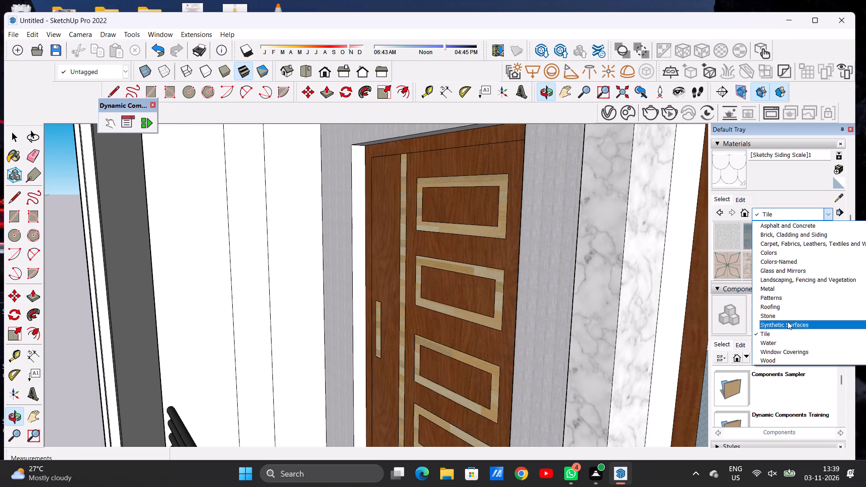
pyautogui.click(792, 349)
pyautogui.click(811, 241)
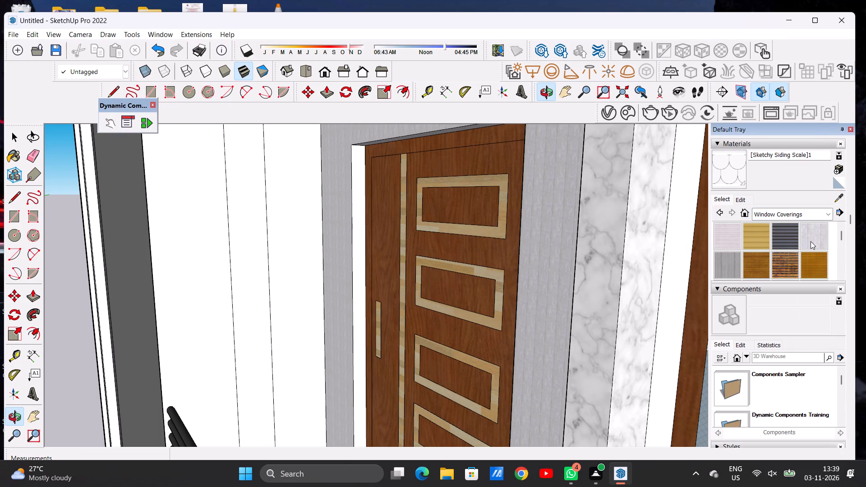
pyautogui.scroll(5, 211, 257)
pyautogui.click(202, 257)
pyautogui.click(269, 250)
pyautogui.click(343, 242)
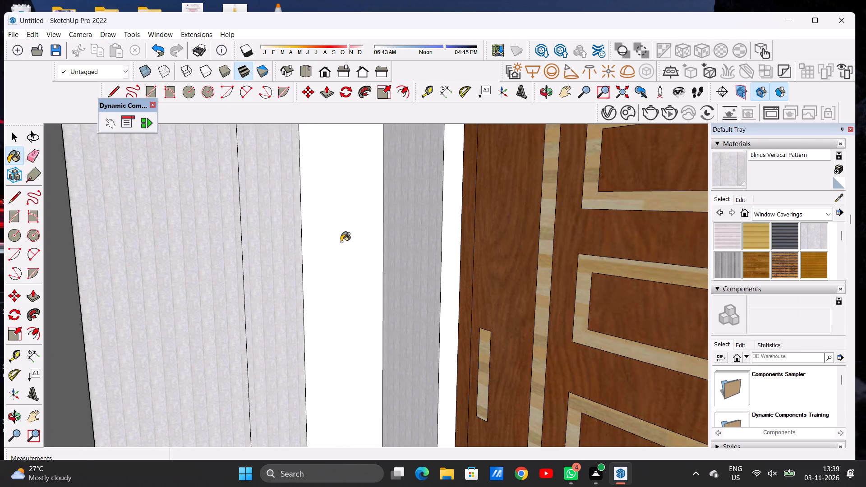
# Examine the wall finishes around the upper balcony's door and window and on the adjoining side facade.
pyautogui.scroll(-11, 305, 243)
pyautogui.scroll(10, 369, 229)
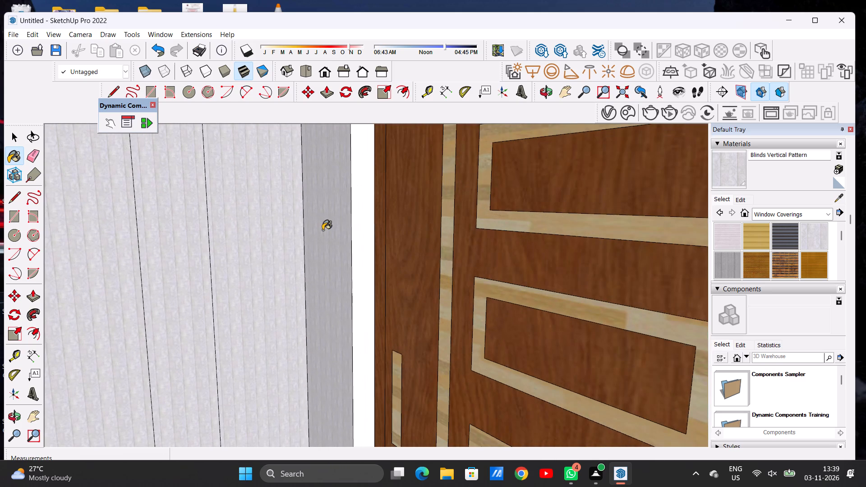
pyautogui.scroll(-6, 322, 231)
pyautogui.scroll(1, 325, 234)
pyautogui.scroll(-4, 325, 234)
pyautogui.scroll(1, 327, 240)
pyautogui.scroll(-5, 327, 240)
pyautogui.click(542, 92)
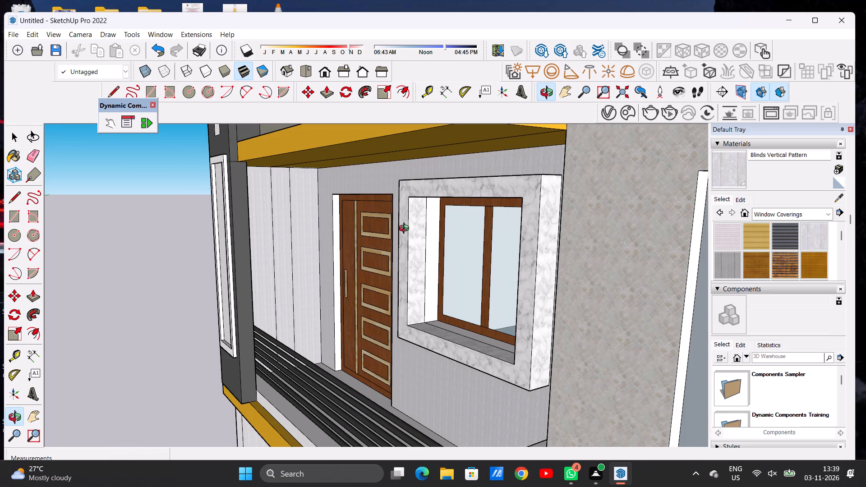
pyautogui.moveTo(382, 252); pyautogui.dragTo(491, 254)
pyautogui.scroll(-7, 329, 246)
pyautogui.moveTo(356, 265); pyautogui.dragTo(570, 254)
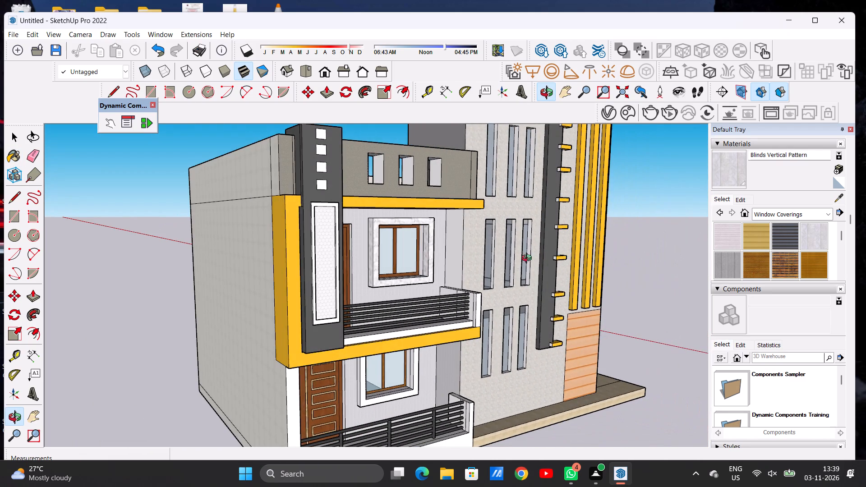
# Examine the side facade, both side balconies and the front corner of the house from several angles.
pyautogui.scroll(1, 458, 273)
pyautogui.scroll(-1, 458, 273)
pyautogui.scroll(5, 458, 273)
pyautogui.moveTo(441, 270); pyautogui.dragTo(335, 290)
pyautogui.scroll(-11, 427, 260)
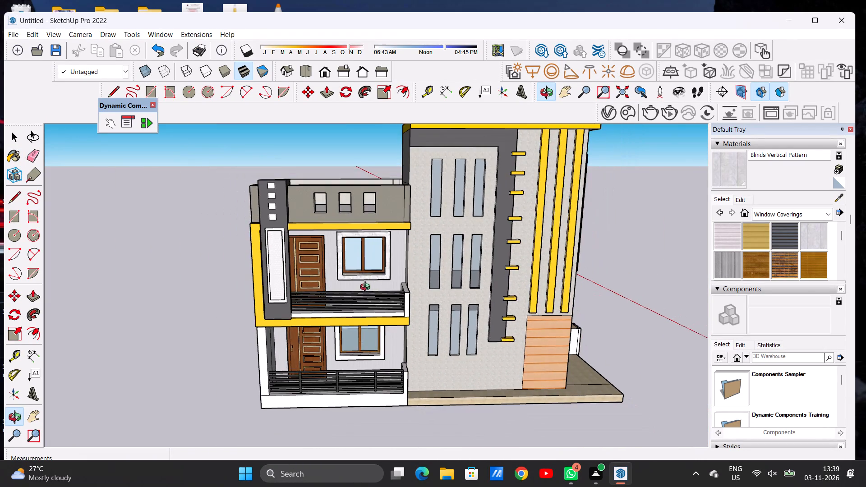
pyautogui.scroll(8, 399, 302)
pyautogui.moveTo(355, 251); pyautogui.dragTo(345, 206)
pyautogui.moveTo(344, 187); pyautogui.dragTo(342, 242)
pyautogui.scroll(-7, 339, 253)
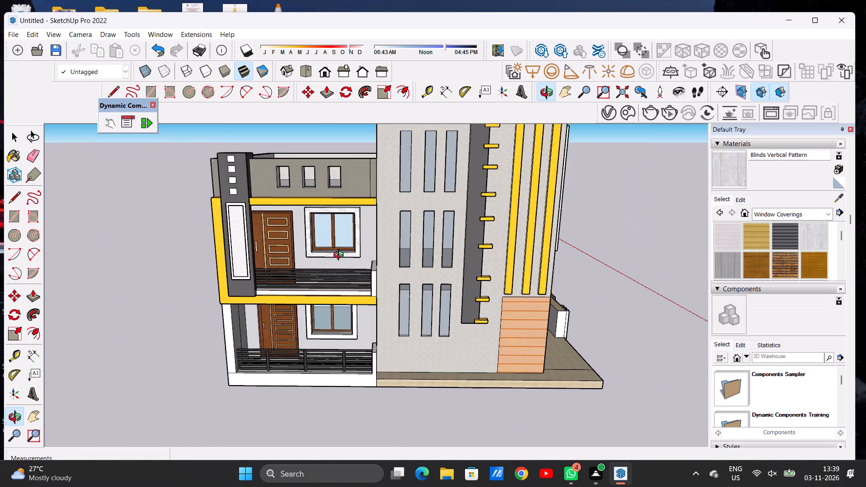
pyautogui.scroll(-4, 342, 251)
pyautogui.moveTo(439, 252); pyautogui.dragTo(202, 253)
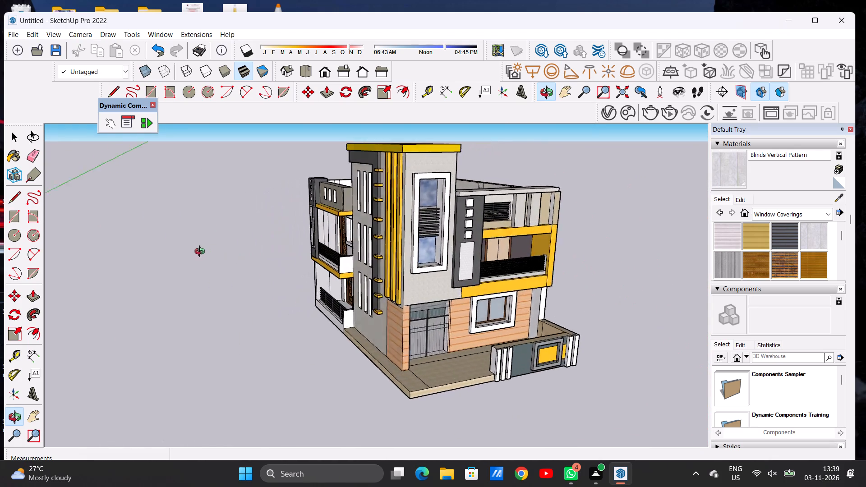
pyautogui.moveTo(202, 253); pyautogui.dragTo(344, 251)
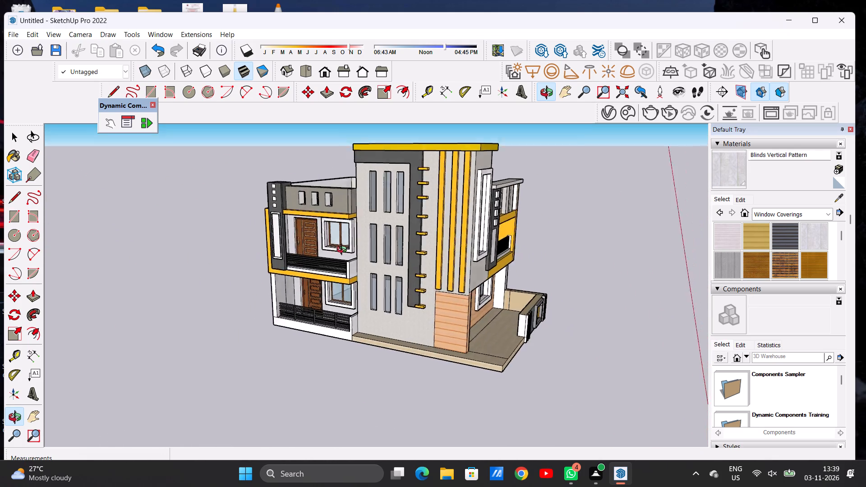
pyautogui.moveTo(344, 251); pyautogui.dragTo(420, 243)
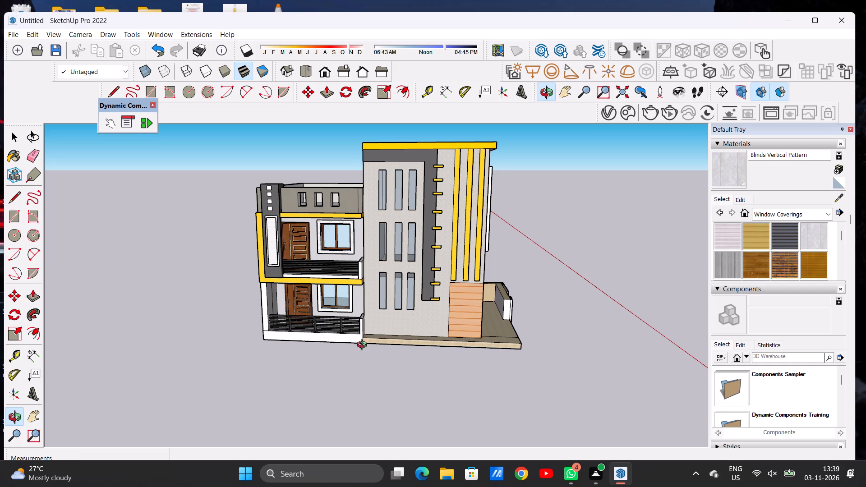
pyautogui.scroll(3, 356, 293)
pyautogui.scroll(-1, 337, 284)
pyautogui.scroll(1, 324, 279)
pyautogui.moveTo(328, 315); pyautogui.dragTo(208, 311)
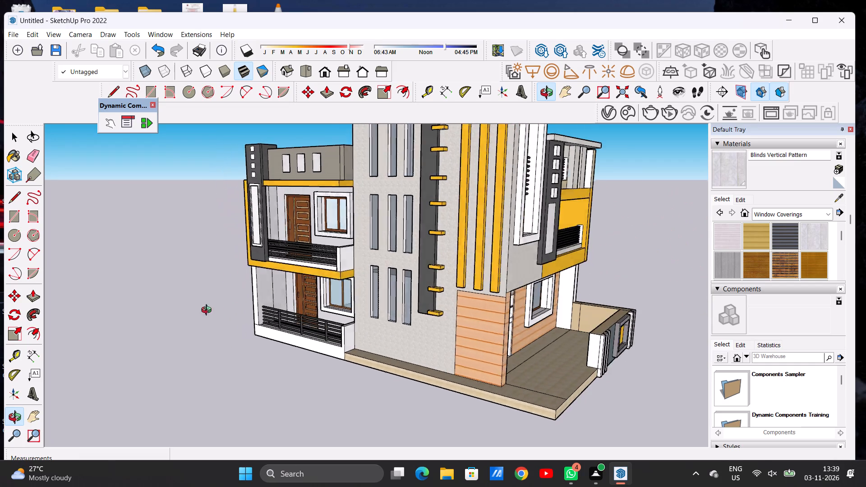
pyautogui.moveTo(208, 311); pyautogui.dragTo(185, 311)
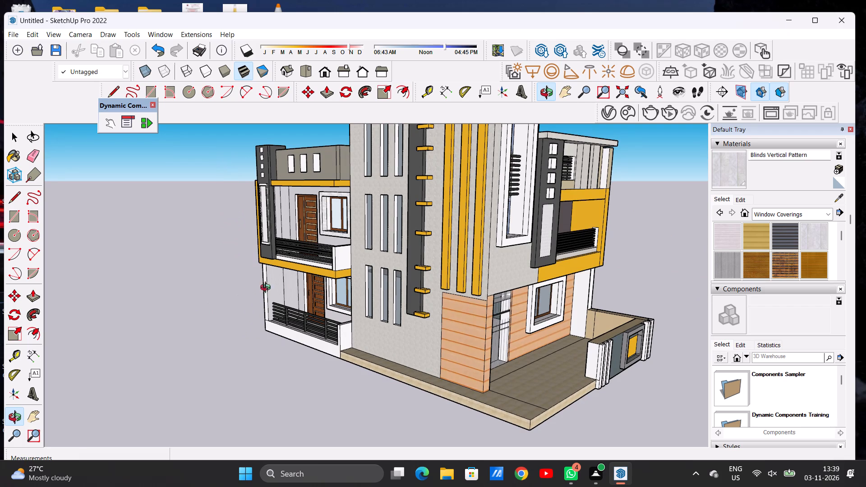
pyautogui.scroll(15, 318, 207)
pyautogui.scroll(-7, 286, 234)
pyautogui.moveTo(294, 240); pyautogui.dragTo(442, 237)
pyautogui.moveTo(355, 248); pyautogui.dragTo(224, 265)
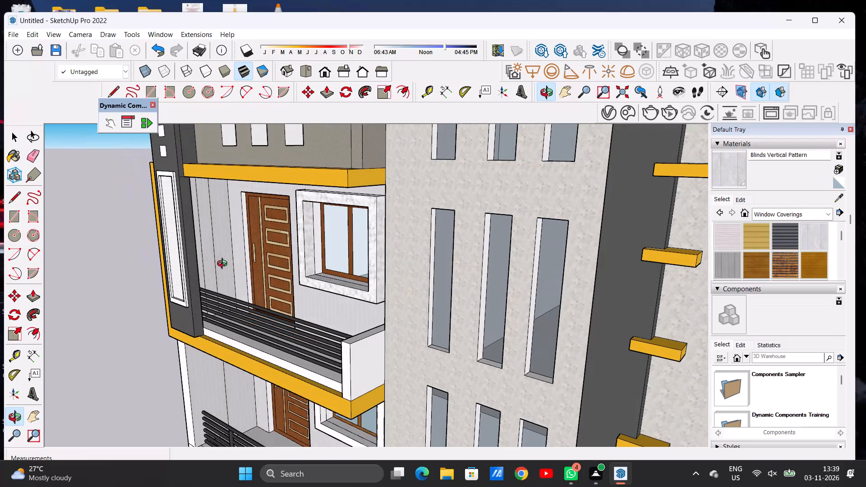
# Apply Formica Laminate Light from Synthetic Surfaces to the white handle-side reveal of the upper side balcony's wooden door.
pyautogui.scroll(6, 272, 252)
pyautogui.scroll(-1, 265, 254)
pyautogui.scroll(6, 260, 255)
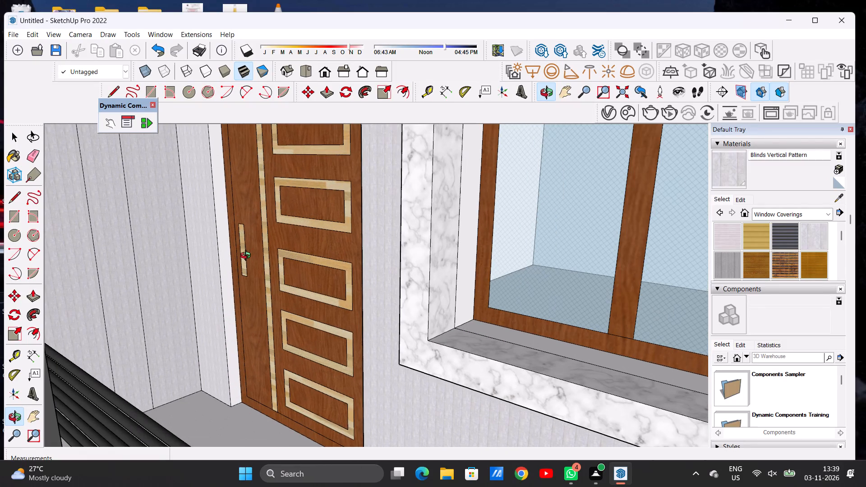
pyautogui.scroll(-7, 341, 268)
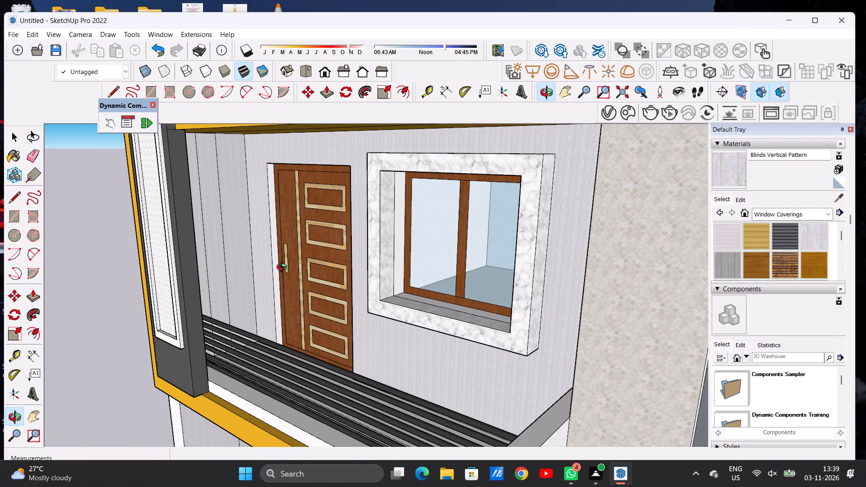
pyautogui.click(769, 212)
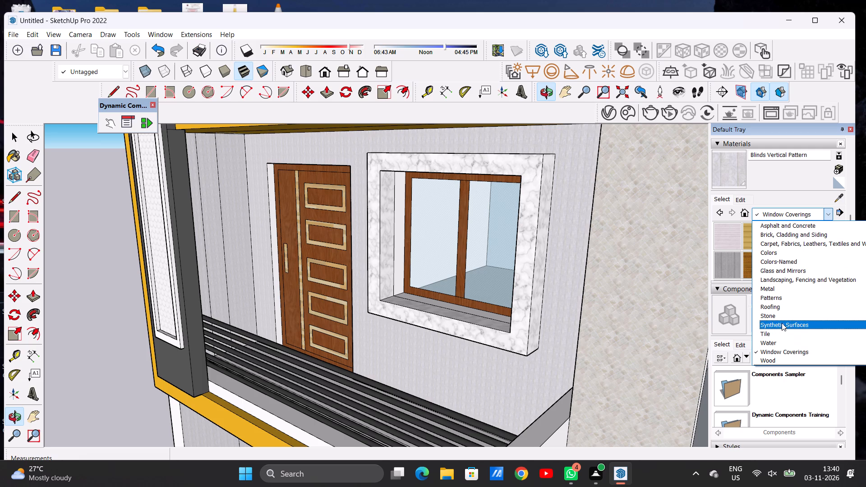
pyautogui.click(782, 323)
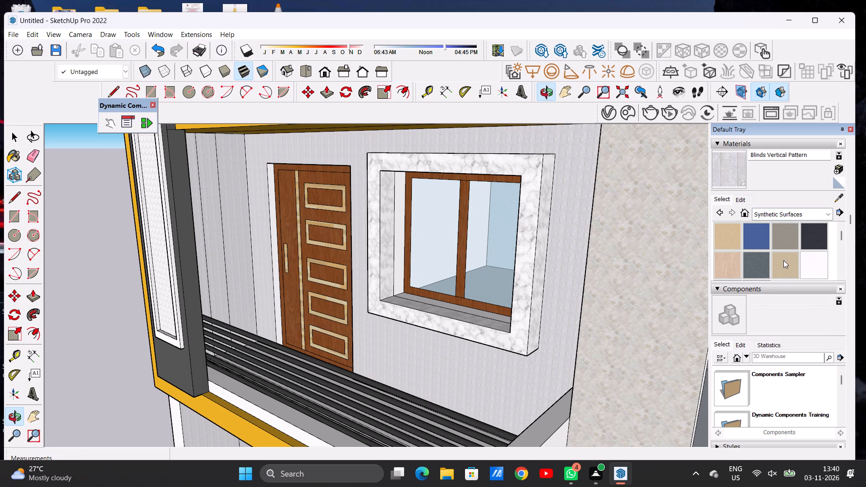
pyautogui.click(726, 262)
pyautogui.scroll(6, 263, 291)
pyautogui.scroll(7, 306, 288)
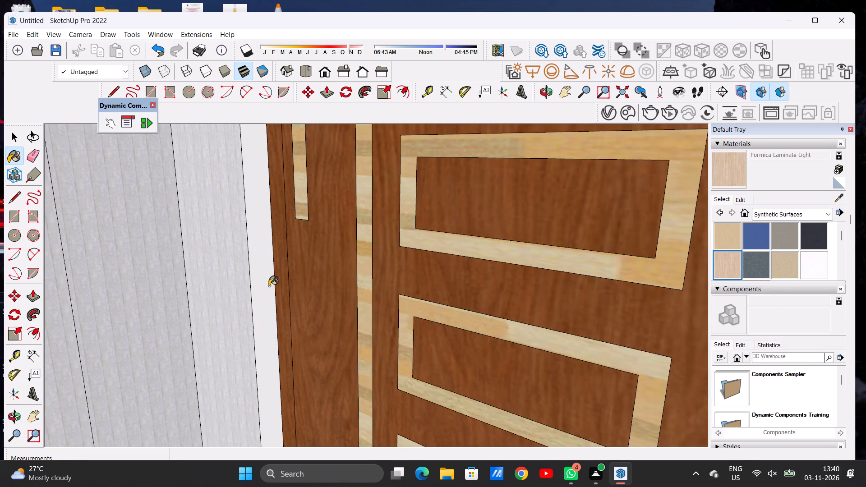
pyautogui.click(268, 286)
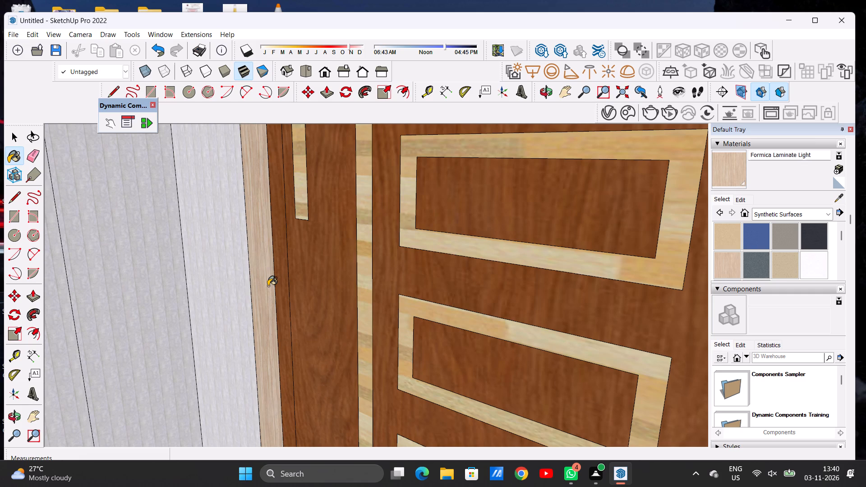
pyautogui.scroll(-5, 294, 288)
pyautogui.scroll(-6, 424, 271)
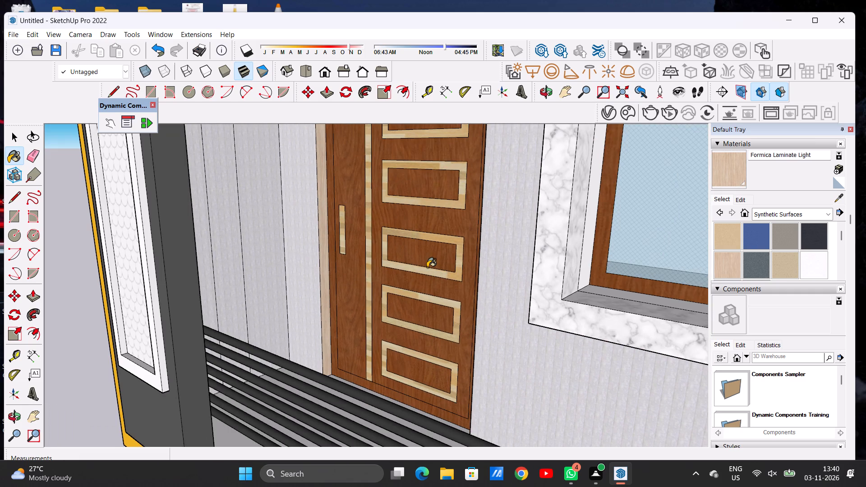
# Apply Formica Laminate Light to the top reveal and the window-side reveal of the upper balcony's wooden door.
pyautogui.press('o')
pyautogui.scroll(-6, 410, 263)
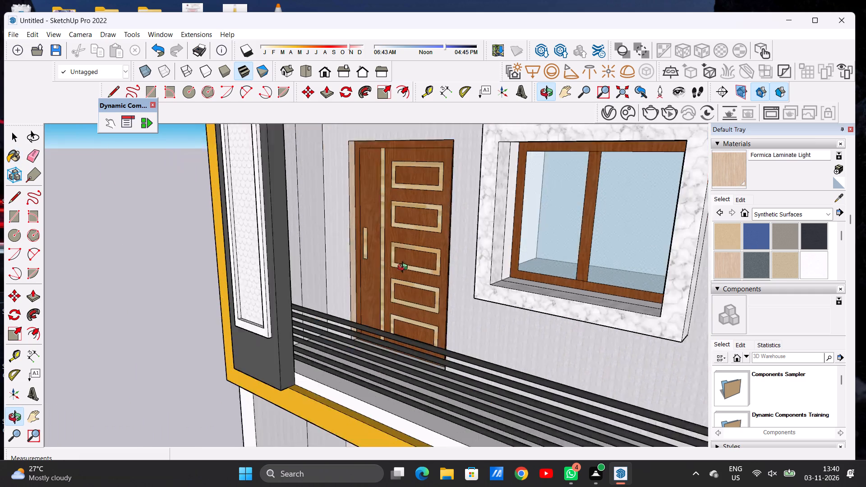
pyautogui.moveTo(391, 261); pyautogui.dragTo(589, 225)
pyautogui.scroll(12, 388, 172)
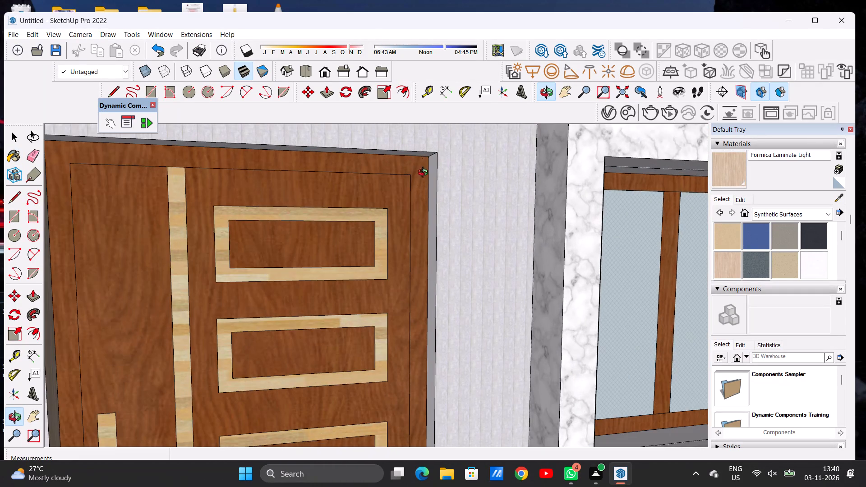
pyautogui.moveTo(430, 165); pyautogui.dragTo(432, 120)
pyautogui.scroll(5, 445, 171)
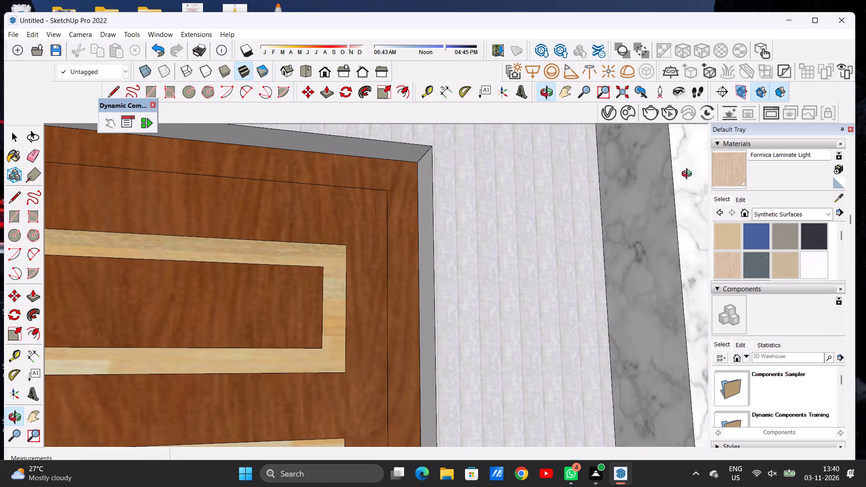
pyautogui.click(730, 168)
pyautogui.click(405, 152)
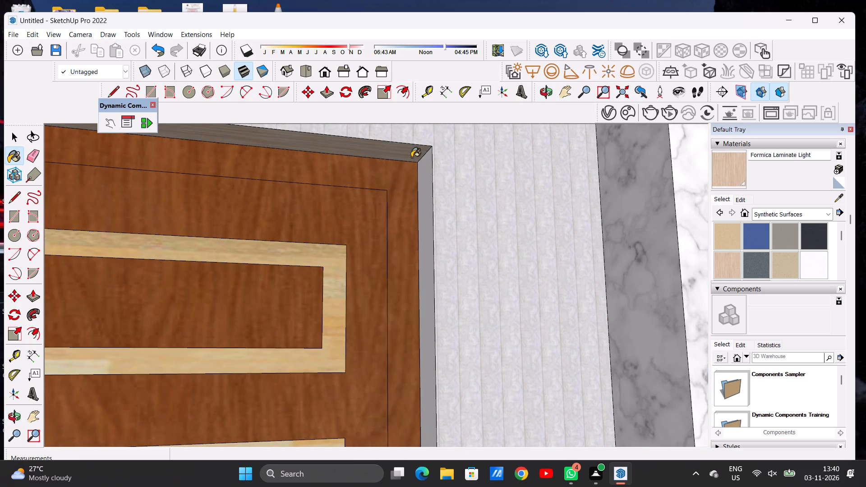
pyautogui.click(426, 167)
pyautogui.scroll(-14, 419, 216)
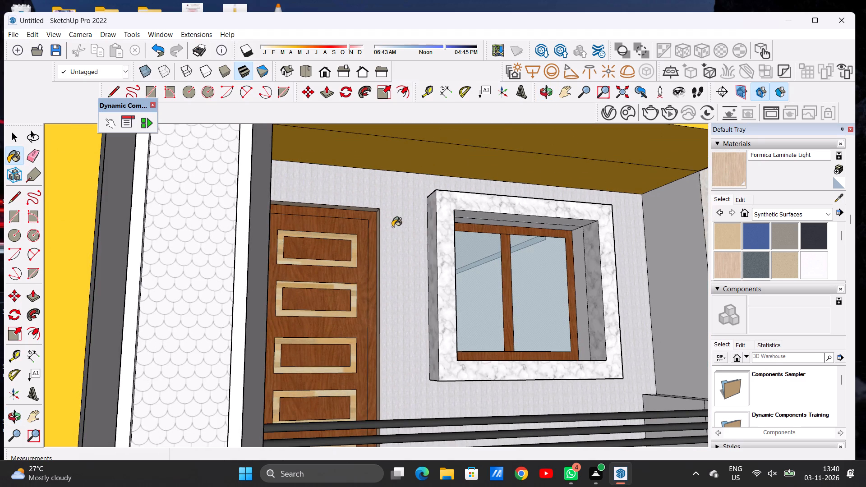
pyautogui.press('space')
# Examine the upper balcony's door and wall finishes together with the whole side facade.
pyautogui.write('O')
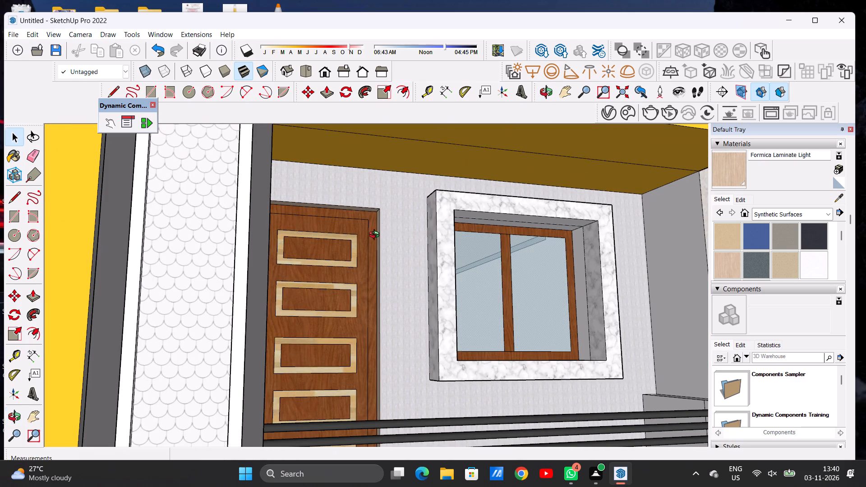
pyautogui.scroll(-9, 366, 254)
pyautogui.moveTo(382, 259); pyautogui.dragTo(193, 306)
pyautogui.moveTo(236, 307); pyautogui.dragTo(251, 326)
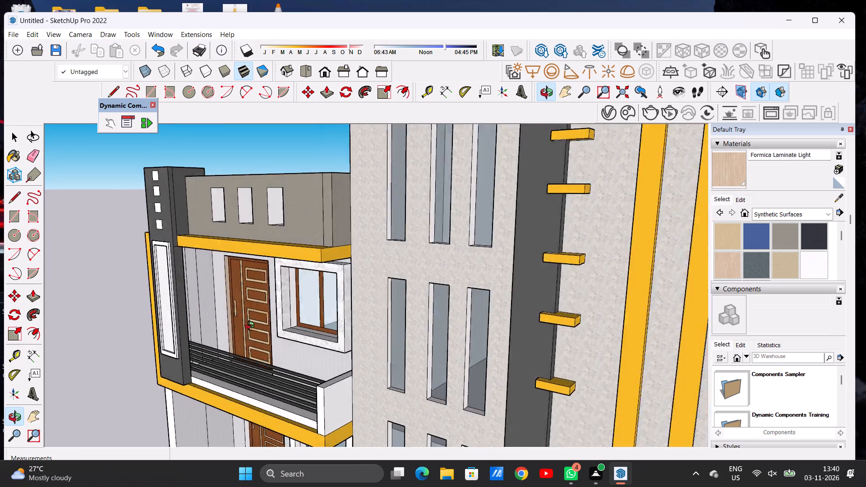
pyautogui.moveTo(251, 326); pyautogui.dragTo(314, 316)
pyautogui.moveTo(326, 313); pyautogui.dragTo(397, 313)
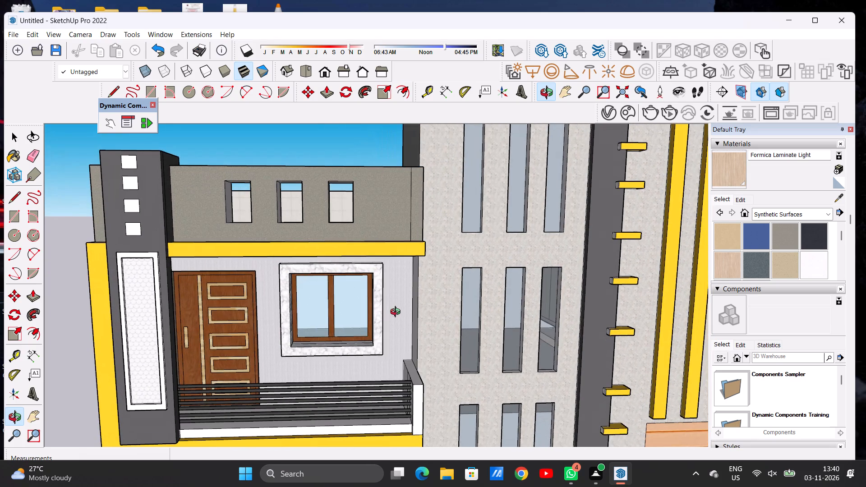
pyautogui.scroll(-8, 232, 267)
pyautogui.moveTo(265, 297); pyautogui.dragTo(220, 309)
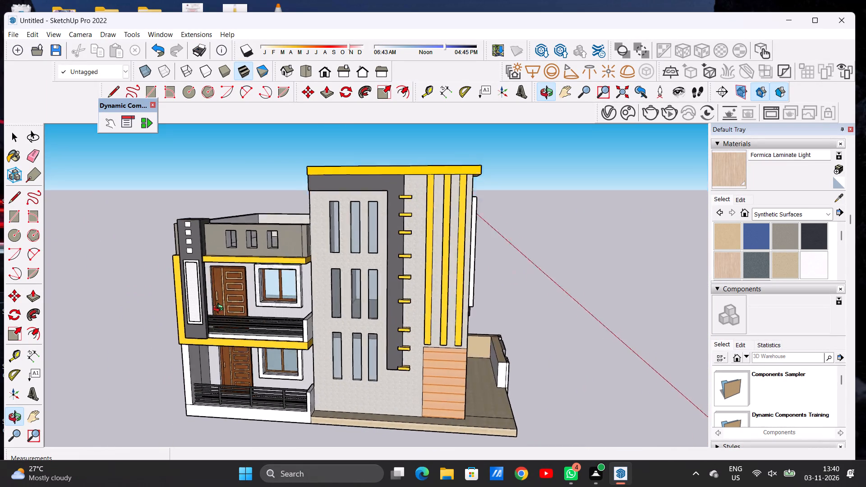
pyautogui.moveTo(220, 309); pyautogui.dragTo(258, 286)
pyautogui.scroll(-6, 340, 415)
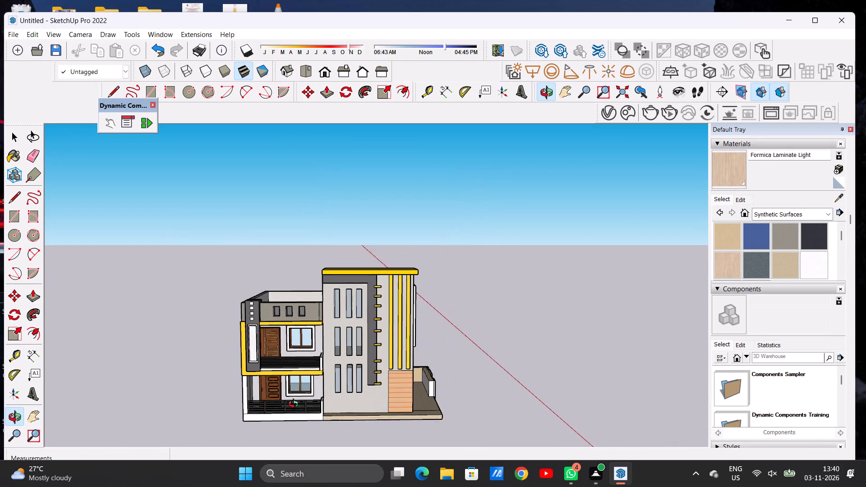
# Apply Formica Laminate Light to the handle-side and top reveals of the lower balcony's wooden door.
pyautogui.scroll(5, 295, 405)
pyautogui.scroll(-2, 267, 391)
pyautogui.scroll(13, 267, 391)
pyautogui.scroll(-1, 241, 358)
pyautogui.scroll(2, 241, 358)
pyautogui.moveTo(295, 343); pyautogui.dragTo(204, 334)
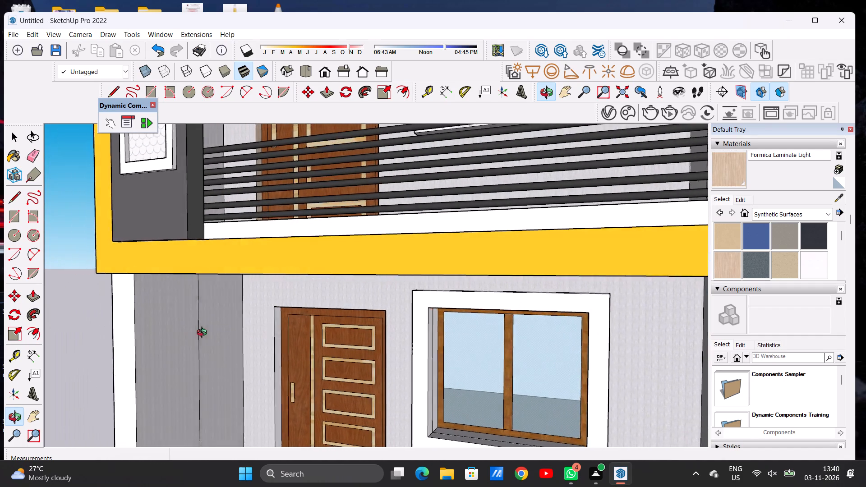
pyautogui.moveTo(204, 334); pyautogui.dragTo(189, 338)
pyautogui.scroll(8, 296, 328)
pyautogui.moveTo(345, 313); pyautogui.dragTo(352, 254)
pyautogui.scroll(6, 320, 270)
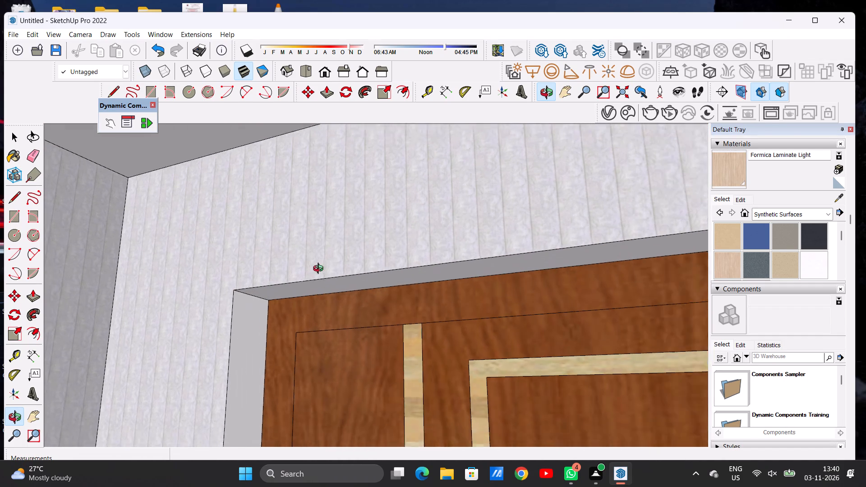
pyautogui.scroll(2, 320, 270)
pyautogui.click(728, 165)
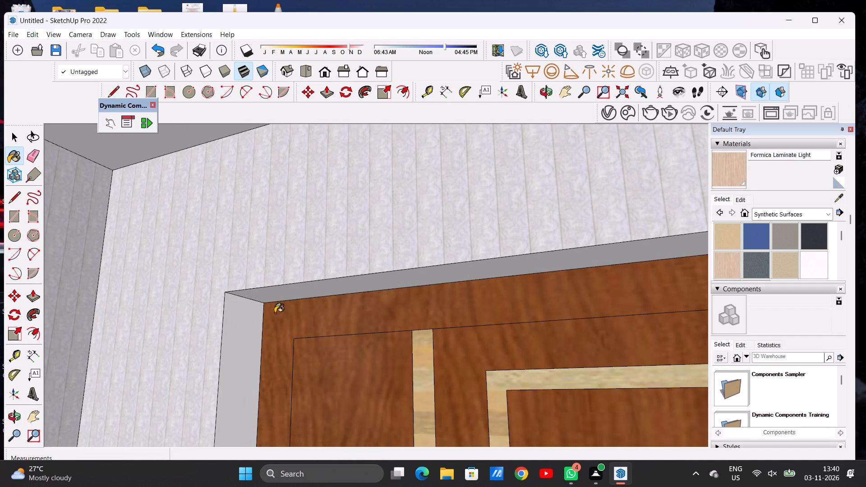
pyautogui.scroll(7, 232, 338)
pyautogui.click(231, 342)
pyautogui.click(297, 255)
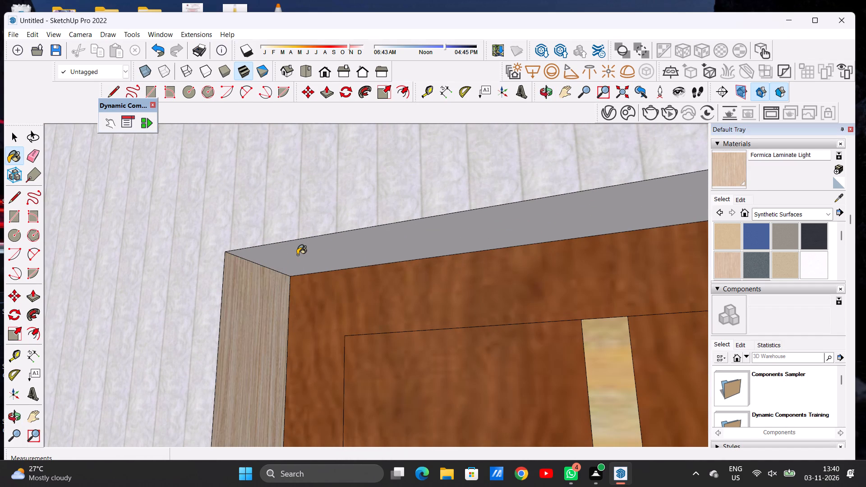
# Apply Formica Laminate Light to the window-side reveal of the lower balcony's wooden door.
pyautogui.press('o')
pyautogui.scroll(-20, 326, 252)
pyautogui.scroll(-4, 326, 252)
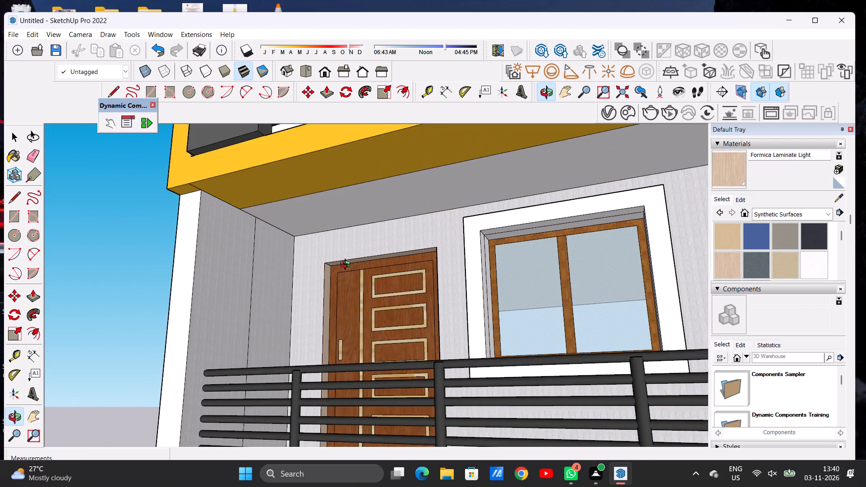
pyautogui.moveTo(359, 287); pyautogui.dragTo(523, 327)
pyautogui.scroll(13, 394, 226)
pyautogui.moveTo(397, 290); pyautogui.dragTo(406, 251)
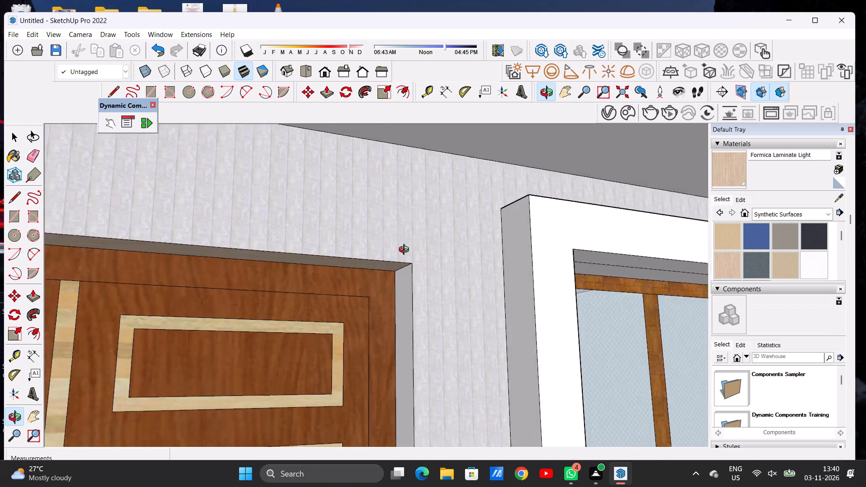
pyautogui.moveTo(406, 251); pyautogui.dragTo(420, 206)
pyautogui.scroll(7, 390, 273)
pyautogui.click(733, 170)
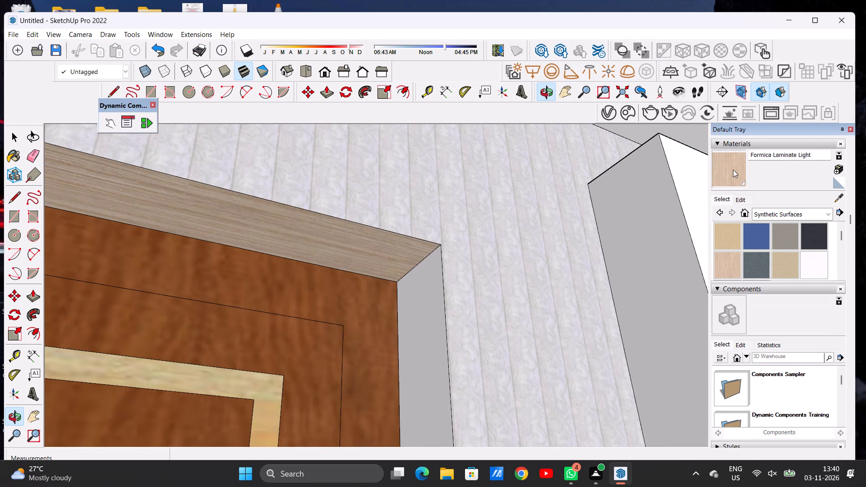
pyautogui.click(429, 306)
pyautogui.press('space')
pyautogui.press('o')
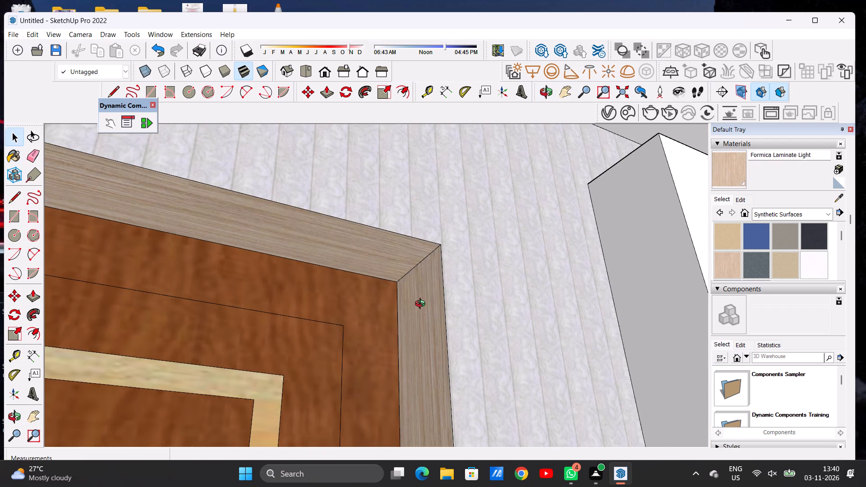
pyautogui.scroll(-18, 408, 287)
pyautogui.scroll(1, 350, 270)
pyautogui.scroll(-2, 352, 270)
pyautogui.moveTo(375, 268); pyautogui.dragTo(265, 368)
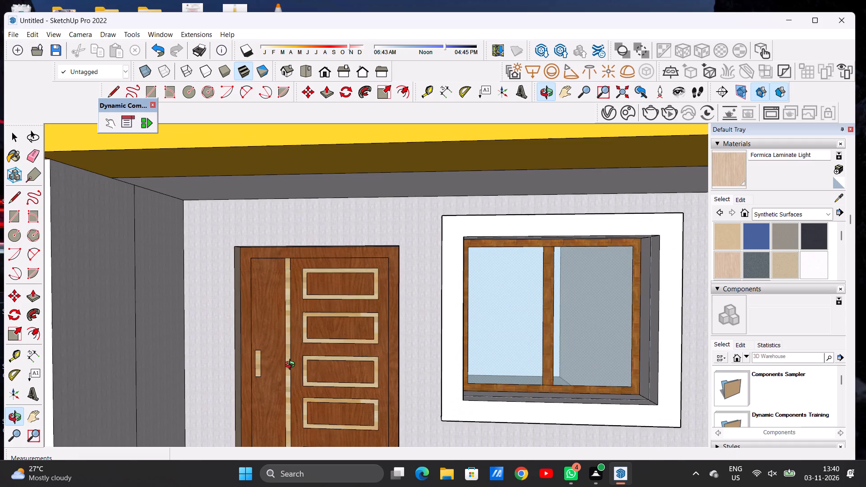
# Examine the balcony doors, windows and slot windows across the house's street facade.
pyautogui.scroll(-17, 327, 343)
pyautogui.moveTo(313, 336); pyautogui.dragTo(312, 407)
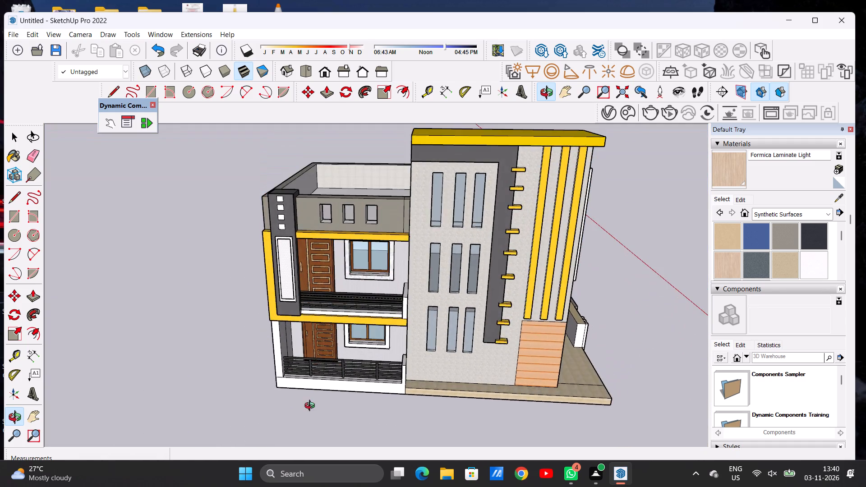
pyautogui.moveTo(312, 407); pyautogui.dragTo(393, 303)
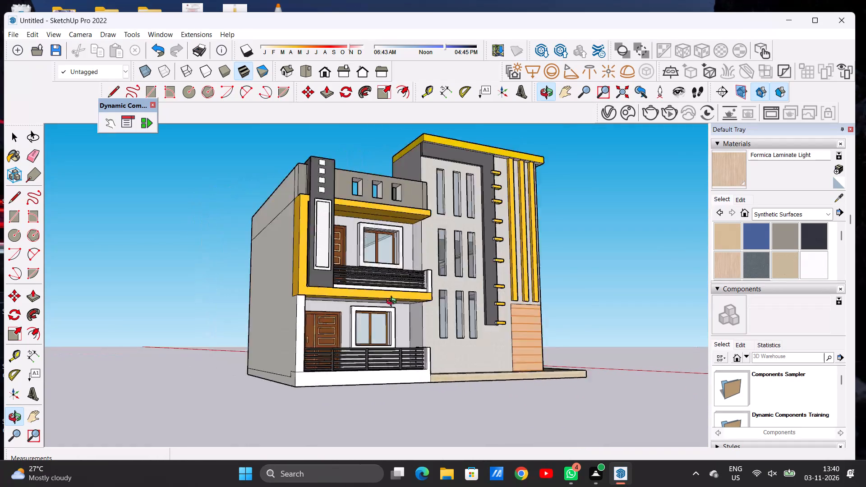
pyautogui.moveTo(393, 303); pyautogui.dragTo(497, 362)
pyautogui.scroll(14, 384, 268)
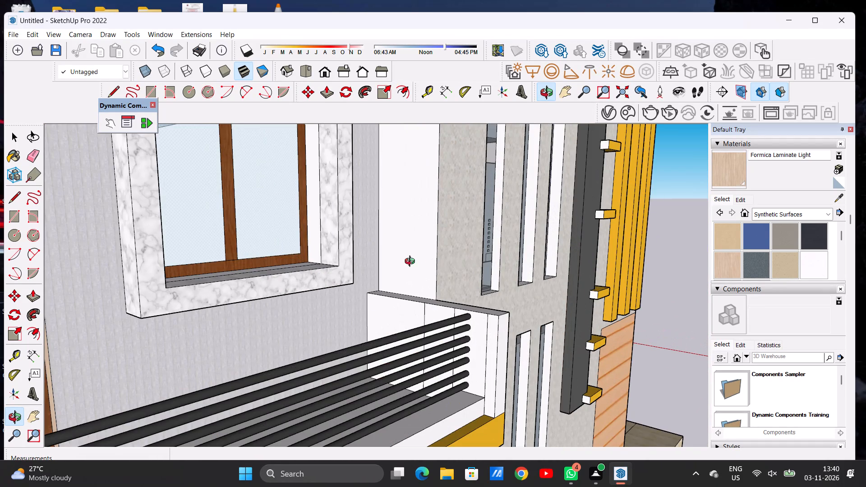
pyautogui.scroll(5, 411, 275)
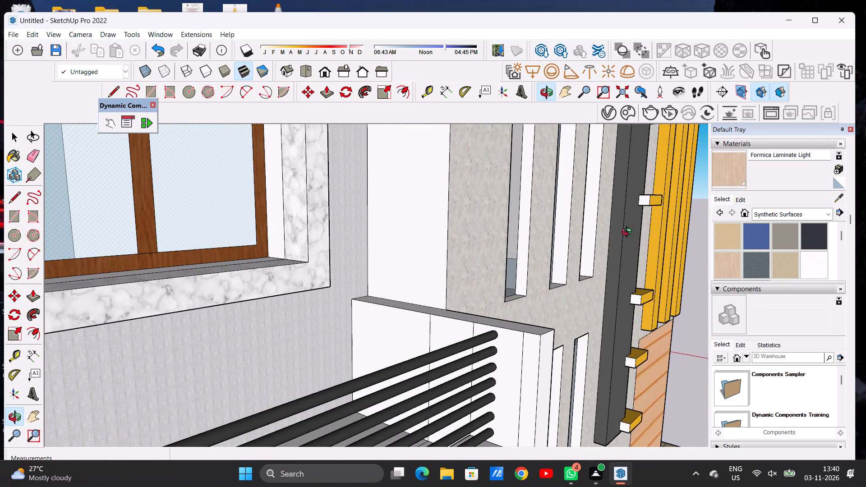
pyautogui.scroll(-8, 484, 256)
pyautogui.scroll(1, 336, 289)
pyautogui.scroll(-8, 336, 289)
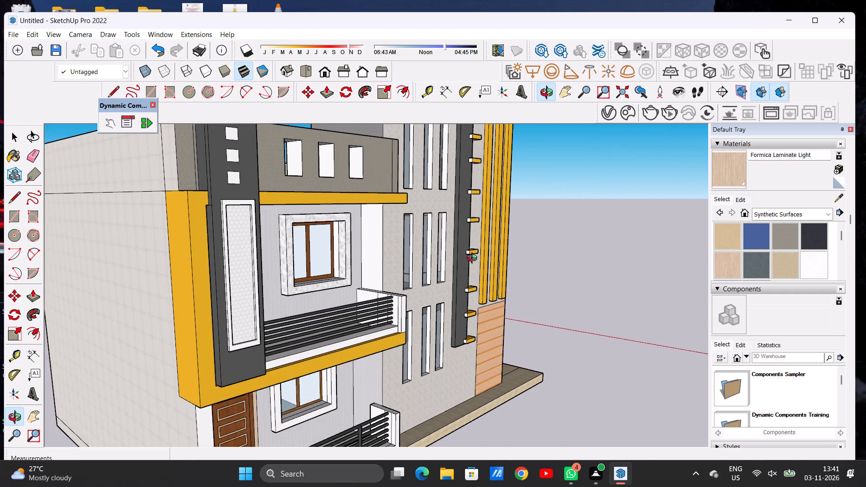
# Apply Formica Speckled Grey to the side reveals nearest the dark vertical band in the three middle-row slot windows.
pyautogui.click(755, 265)
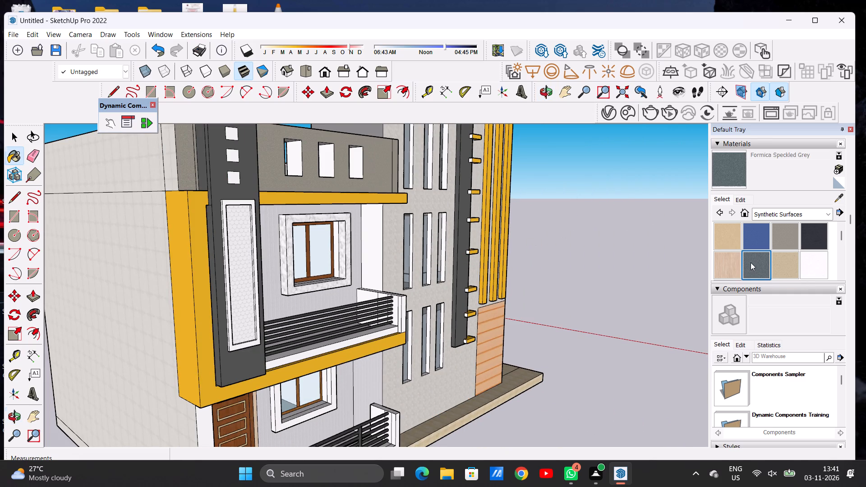
pyautogui.scroll(1, 427, 259)
pyautogui.scroll(-1, 427, 259)
pyautogui.scroll(11, 427, 259)
pyautogui.scroll(-1, 395, 266)
pyautogui.scroll(1, 395, 266)
pyautogui.scroll(-1, 394, 266)
pyautogui.scroll(4, 394, 266)
pyautogui.click(397, 257)
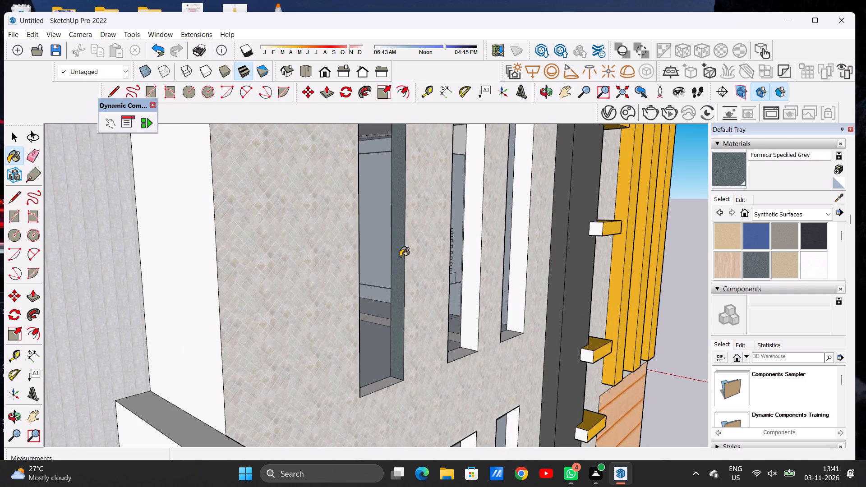
pyautogui.click(472, 256)
pyautogui.click(516, 258)
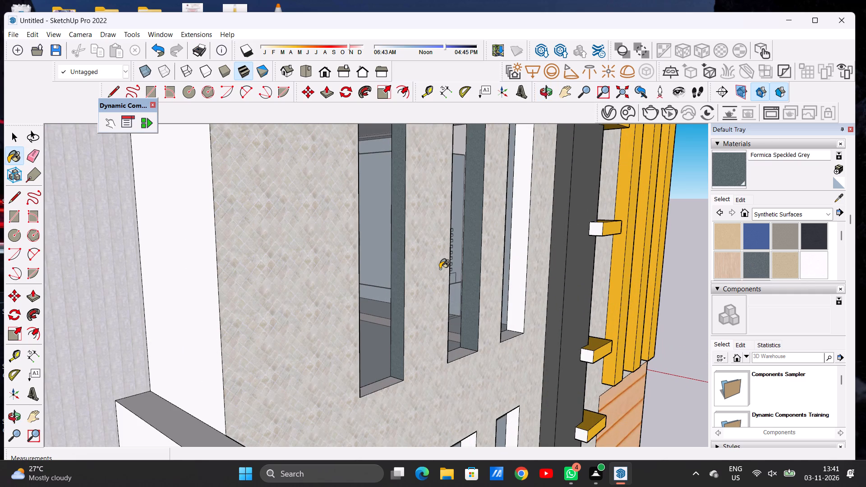
# Apply Formica Speckled Grey to the balcony-side reveals of the three middle-row slot windows.
pyautogui.press('o')
pyautogui.moveTo(483, 273); pyautogui.dragTo(214, 283)
pyautogui.scroll(-6, 461, 274)
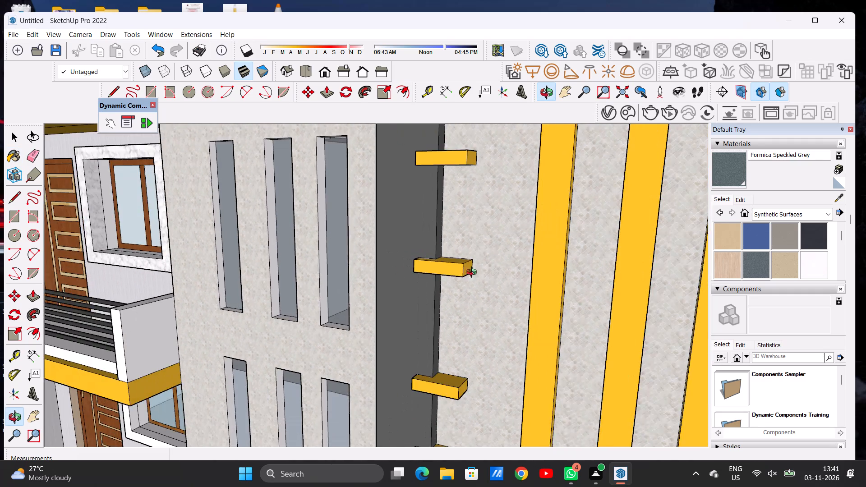
pyautogui.moveTo(352, 275); pyautogui.dragTo(271, 295)
pyautogui.scroll(6, 208, 296)
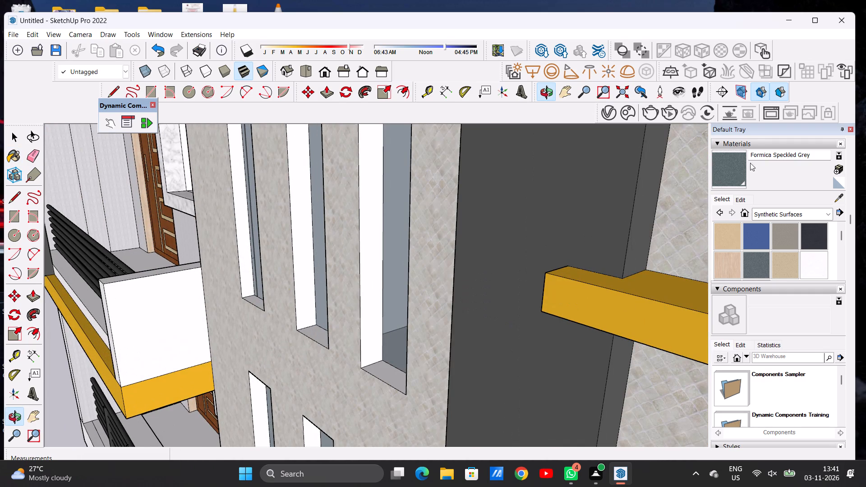
pyautogui.click(732, 169)
pyautogui.scroll(5, 361, 286)
pyautogui.click(365, 282)
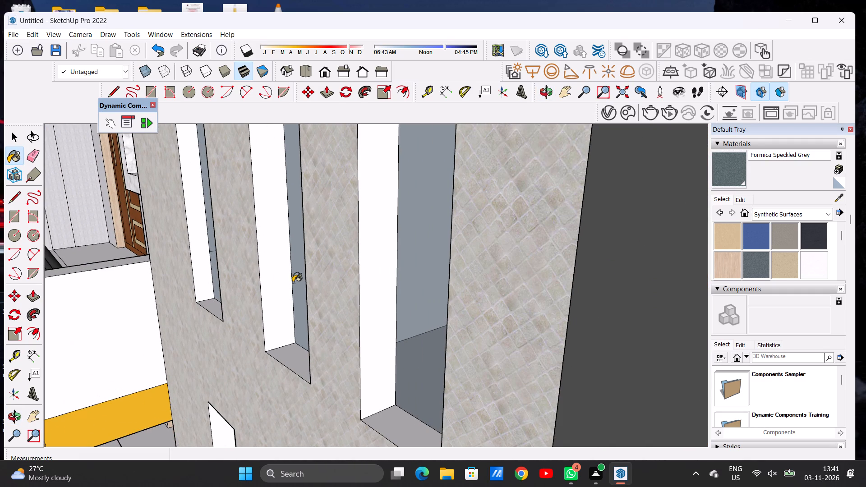
pyautogui.click(275, 282)
pyautogui.scroll(-8, 366, 302)
pyautogui.scroll(1, 261, 284)
pyautogui.scroll(-1, 260, 284)
pyautogui.scroll(5, 259, 284)
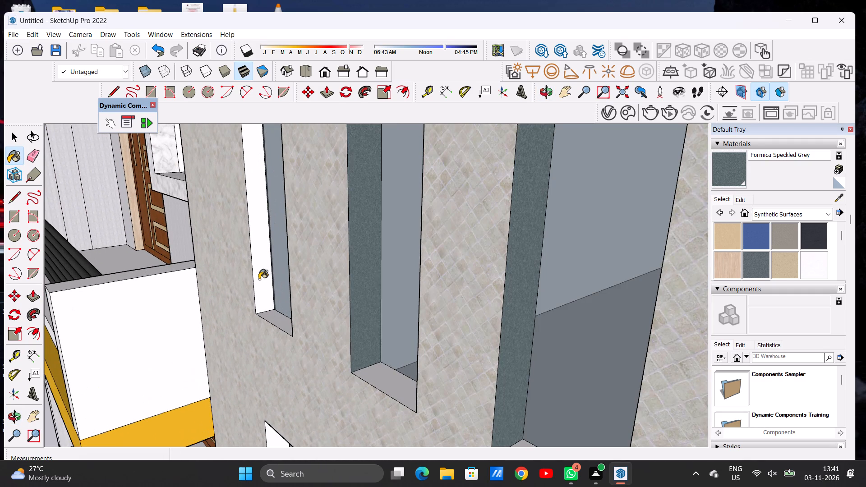
pyautogui.click(259, 279)
# Apply Formica Speckled Grey to the balcony-side reveals of the three lowest-row slot windows.
pyautogui.scroll(-6, 340, 287)
pyautogui.scroll(1, 346, 291)
pyautogui.scroll(-19, 357, 293)
pyautogui.scroll(5, 369, 326)
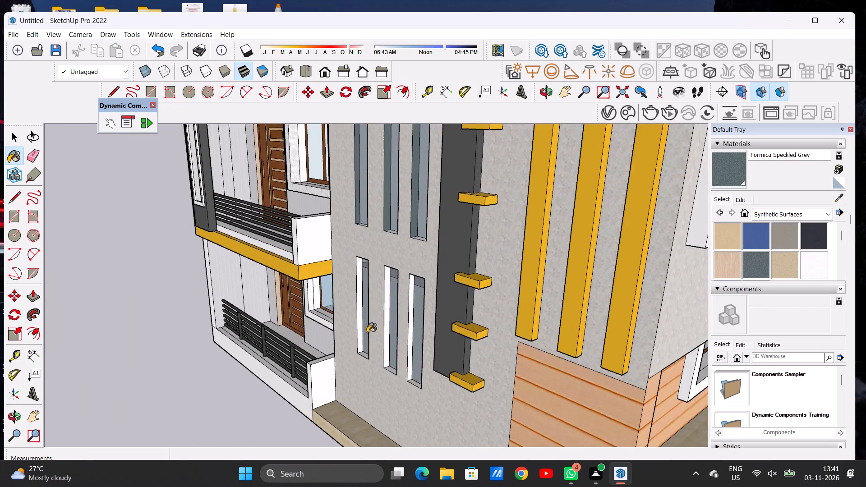
pyautogui.scroll(14, 367, 333)
pyautogui.click(331, 301)
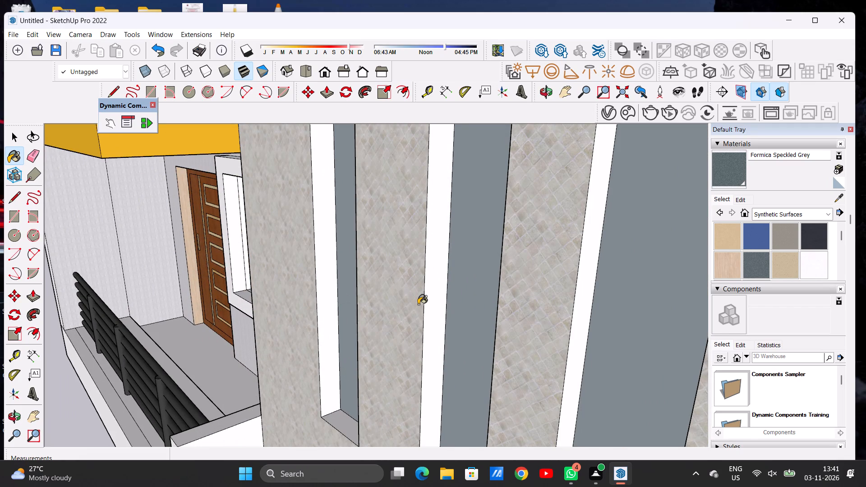
pyautogui.click(434, 303)
pyautogui.scroll(-7, 369, 296)
pyautogui.scroll(5, 467, 308)
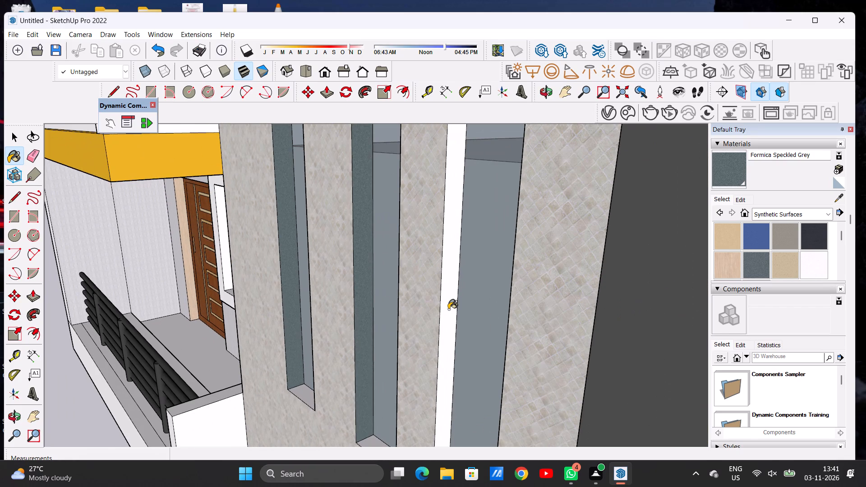
pyautogui.click(448, 309)
pyautogui.press('space')
# Apply Formica Speckled Grey to the side reveals nearest the dark vertical band in the three lowest-row slot windows.
pyautogui.write('O')
pyautogui.moveTo(347, 293); pyautogui.dragTo(500, 298)
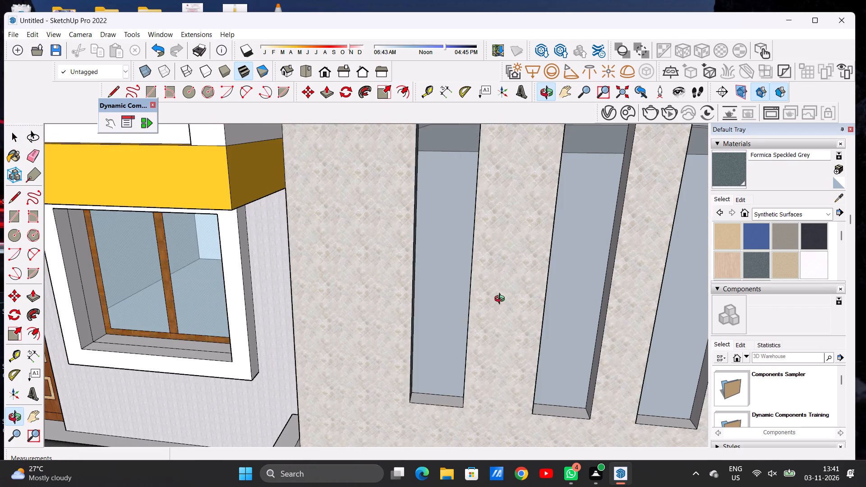
pyautogui.scroll(-12, 412, 284)
pyautogui.scroll(1, 404, 283)
pyautogui.scroll(-2, 404, 283)
pyautogui.moveTo(430, 298); pyautogui.dragTo(637, 298)
pyautogui.scroll(6, 468, 271)
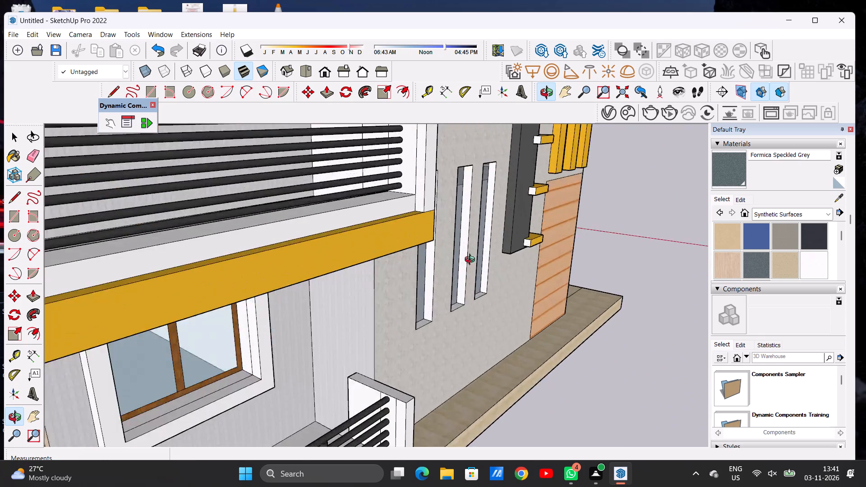
pyautogui.scroll(10, 472, 261)
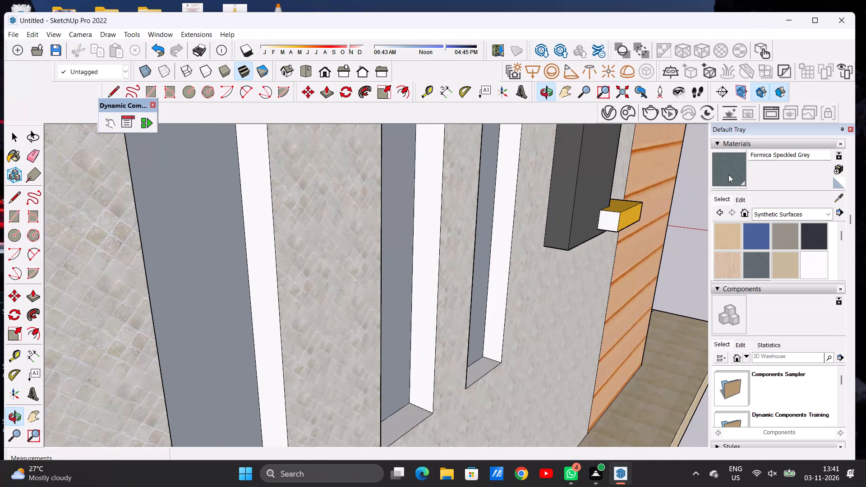
pyautogui.click(728, 175)
pyautogui.click(263, 294)
pyautogui.click(424, 266)
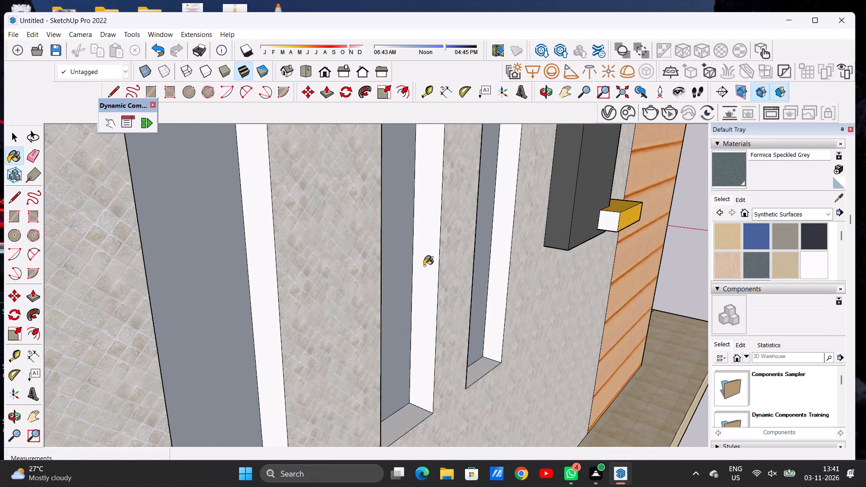
pyautogui.click(502, 253)
pyautogui.press('space')
# Apply Formica Speckled Grey to the bottom sills of the three lowest-row slot windows.
pyautogui.write('O')
pyautogui.moveTo(455, 289); pyautogui.dragTo(314, 297)
pyautogui.scroll(-14, 410, 294)
pyautogui.moveTo(392, 230); pyautogui.dragTo(383, 221)
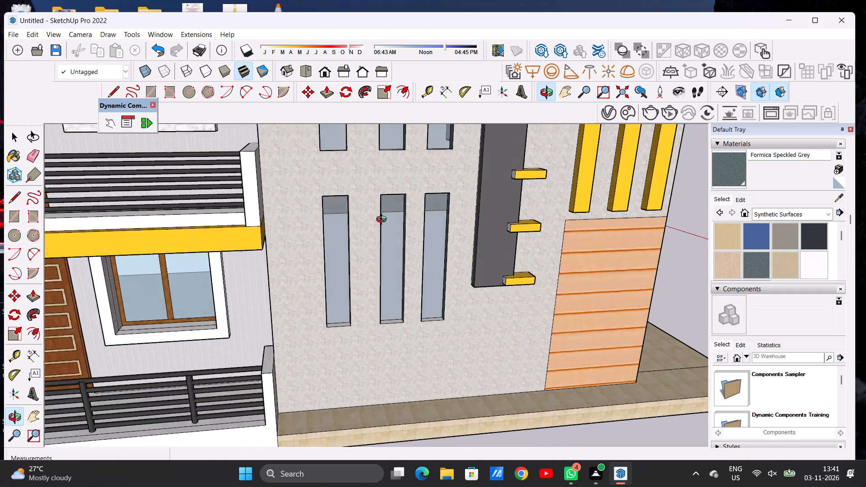
pyautogui.moveTo(383, 221); pyautogui.dragTo(321, 299)
pyautogui.scroll(-7, 332, 316)
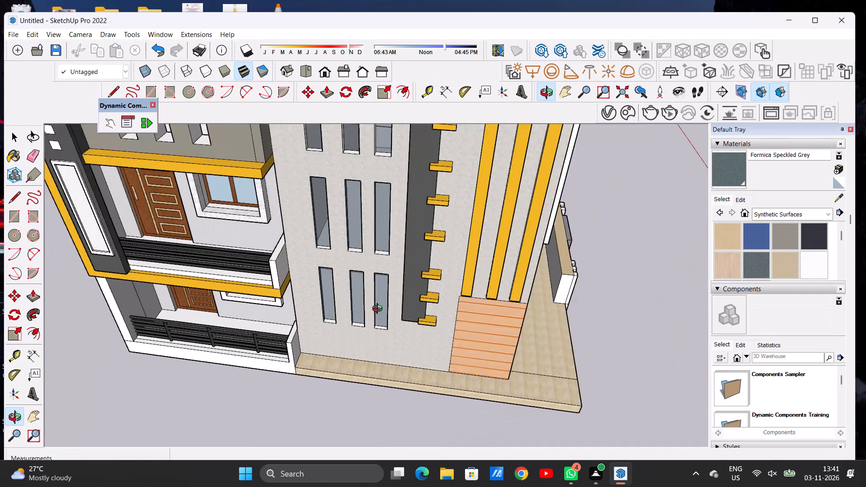
pyautogui.scroll(2, 337, 339)
pyautogui.scroll(-1, 337, 339)
pyautogui.scroll(8, 337, 339)
pyautogui.scroll(-1, 369, 322)
pyautogui.scroll(3, 369, 322)
pyautogui.moveTo(353, 315); pyautogui.dragTo(359, 345)
pyautogui.scroll(1, 336, 327)
pyautogui.scroll(-1, 331, 321)
pyautogui.scroll(8, 331, 321)
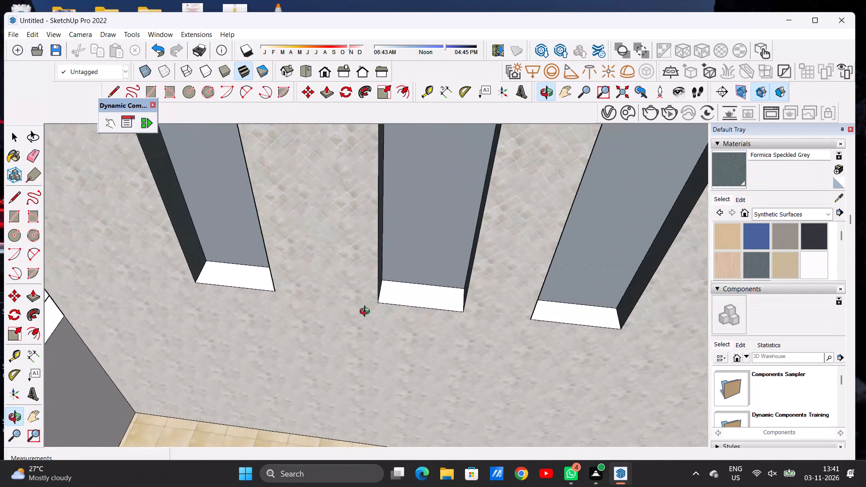
pyautogui.scroll(1, 367, 312)
pyautogui.click(734, 180)
pyautogui.click(590, 315)
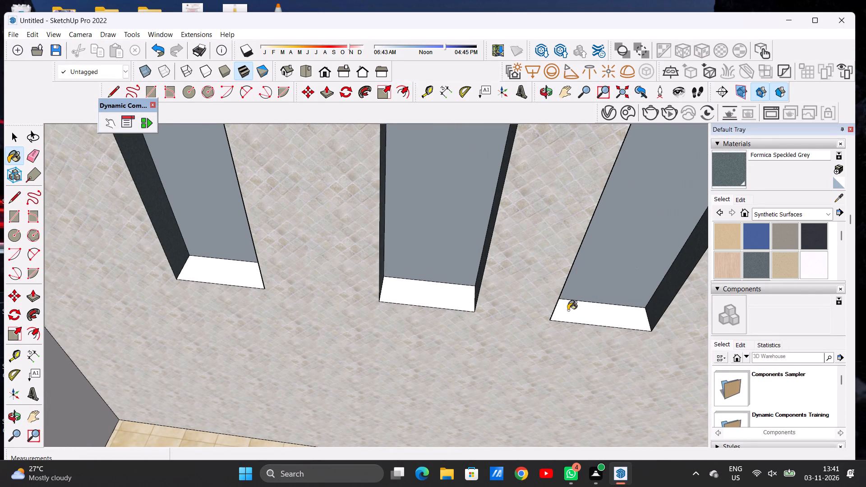
pyautogui.click(452, 303)
pyautogui.click(235, 276)
pyautogui.scroll(-9, 290, 317)
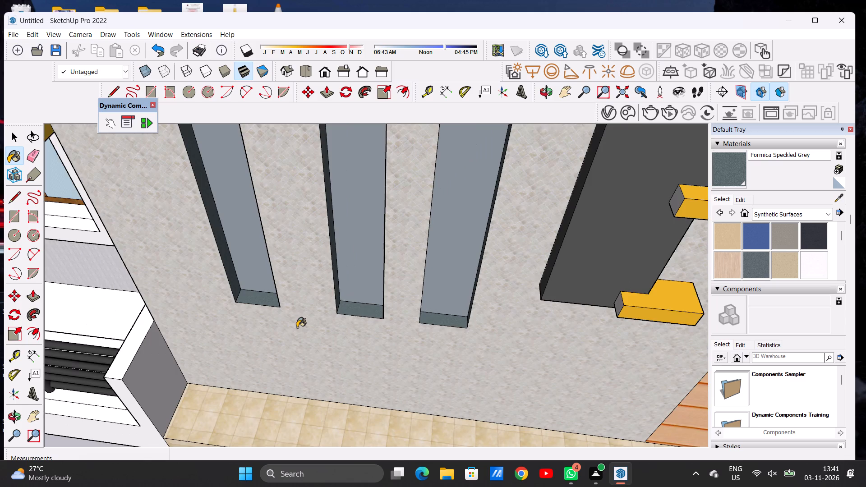
pyautogui.scroll(-6, 297, 327)
pyautogui.press('space')
# Apply Formica Speckled Grey to the top reveals of the three lowest-row slot windows.
pyautogui.press('o')
pyautogui.scroll(-9, 277, 295)
pyautogui.moveTo(313, 310); pyautogui.dragTo(328, 205)
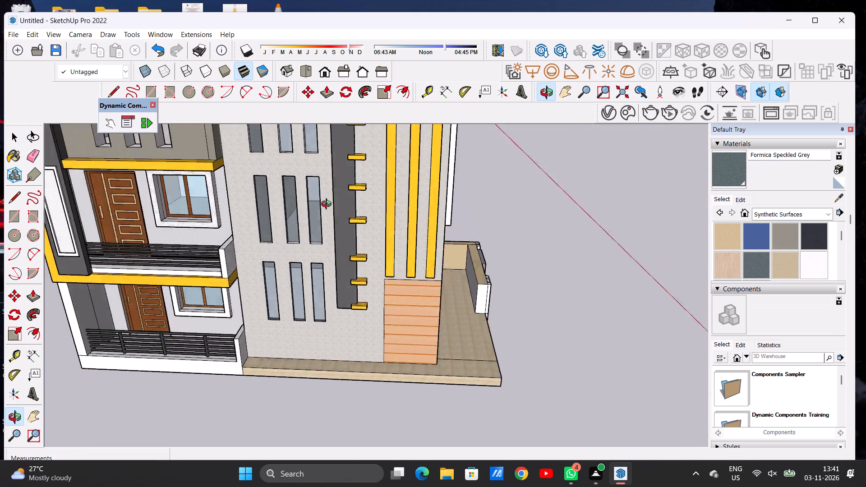
pyautogui.moveTo(328, 205); pyautogui.dragTo(324, 159)
pyautogui.scroll(4, 266, 270)
pyautogui.scroll(-1, 264, 271)
pyautogui.scroll(3, 264, 271)
pyautogui.moveTo(318, 258); pyautogui.dragTo(322, 180)
pyautogui.scroll(18, 316, 184)
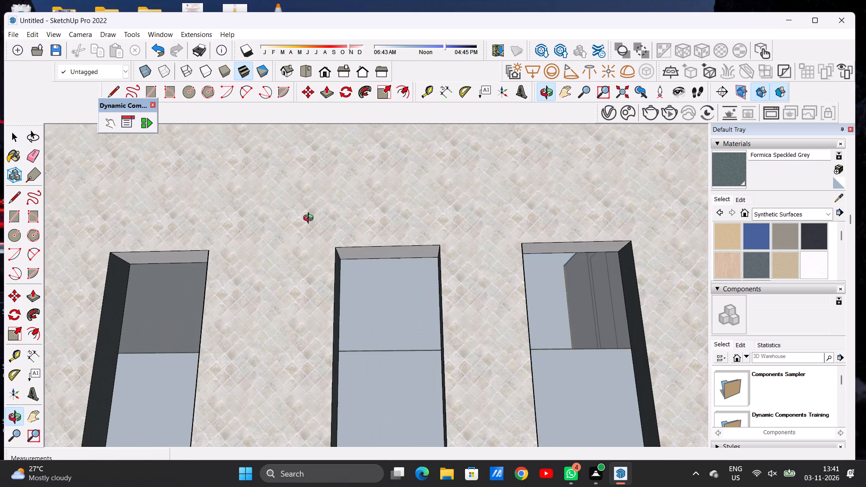
pyautogui.moveTo(312, 270); pyautogui.dragTo(316, 230)
pyautogui.click(715, 167)
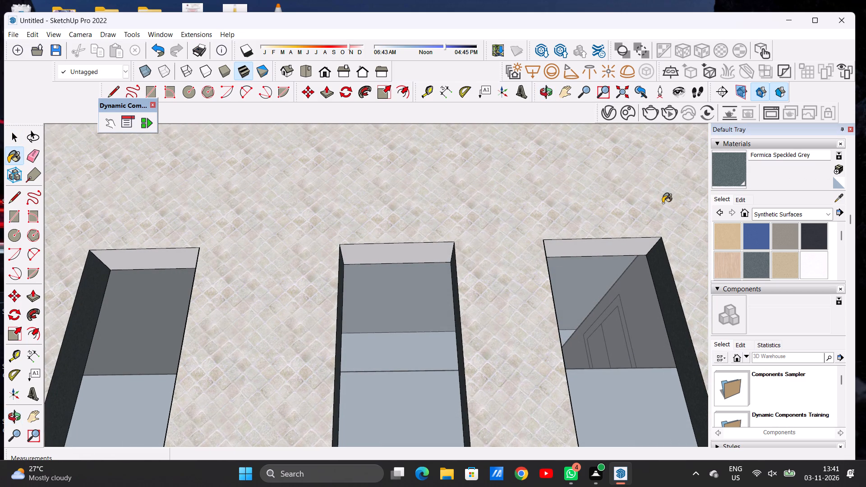
pyautogui.click(560, 249)
pyautogui.click(423, 248)
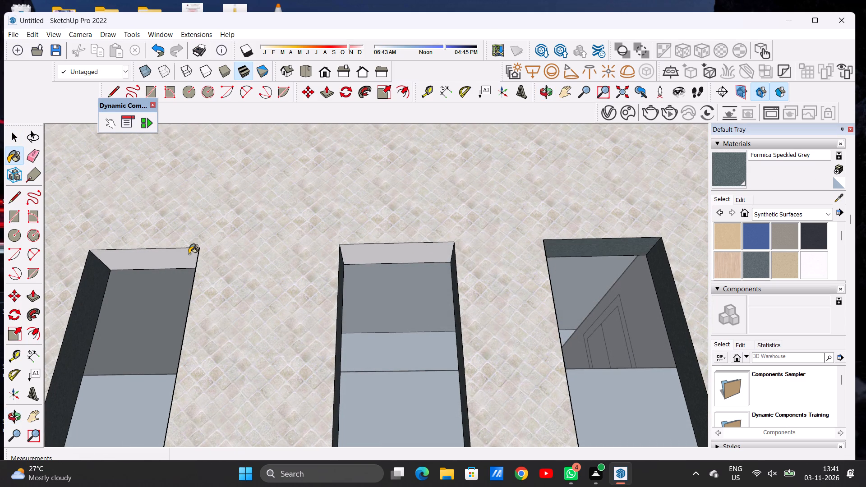
pyautogui.click(180, 256)
pyautogui.press('space')
# Apply Formica Speckled Grey to the bottom sills of the three middle-row slot windows.
pyautogui.write('O')
pyautogui.moveTo(244, 217); pyautogui.dragTo(261, 337)
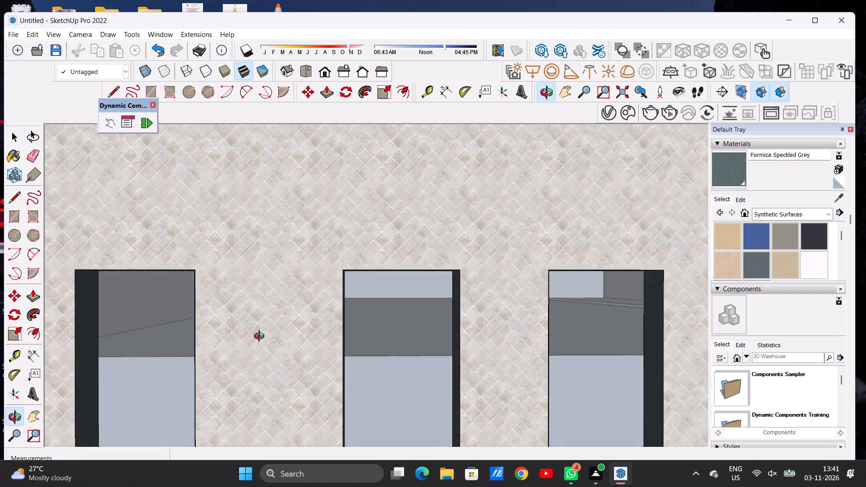
pyautogui.moveTo(261, 337); pyautogui.dragTo(263, 345)
pyautogui.scroll(-11, 258, 288)
pyautogui.scroll(1, 261, 294)
pyautogui.scroll(-9, 262, 295)
pyautogui.moveTo(321, 232); pyautogui.dragTo(315, 353)
pyautogui.scroll(4, 226, 333)
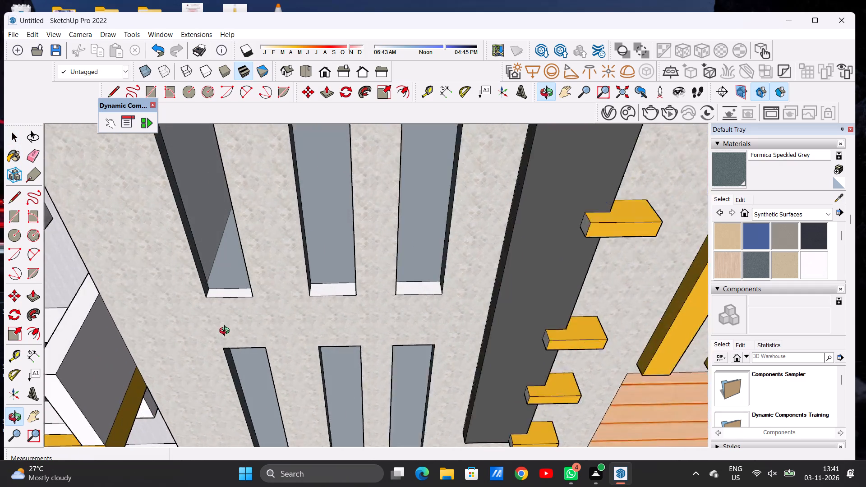
pyautogui.scroll(4, 226, 332)
pyautogui.click(732, 168)
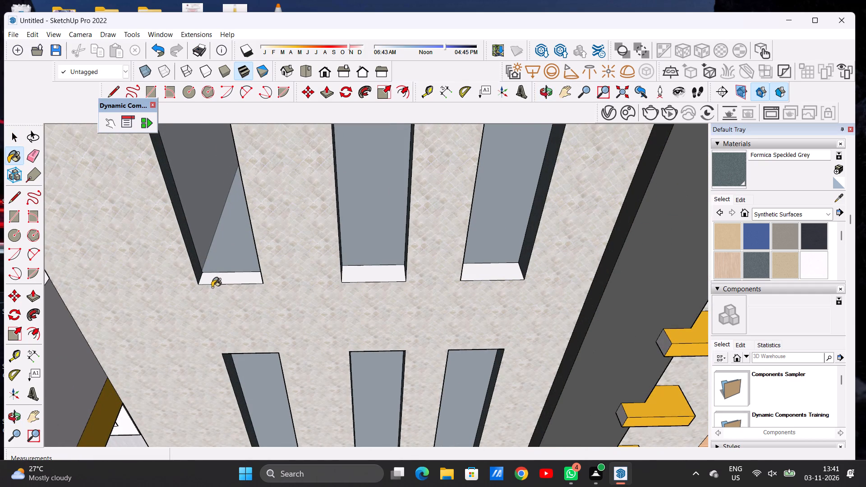
pyautogui.scroll(2, 214, 286)
pyautogui.scroll(-1, 216, 285)
pyautogui.scroll(5, 216, 285)
pyautogui.click(228, 277)
pyautogui.click(478, 267)
pyautogui.scroll(-8, 216, 280)
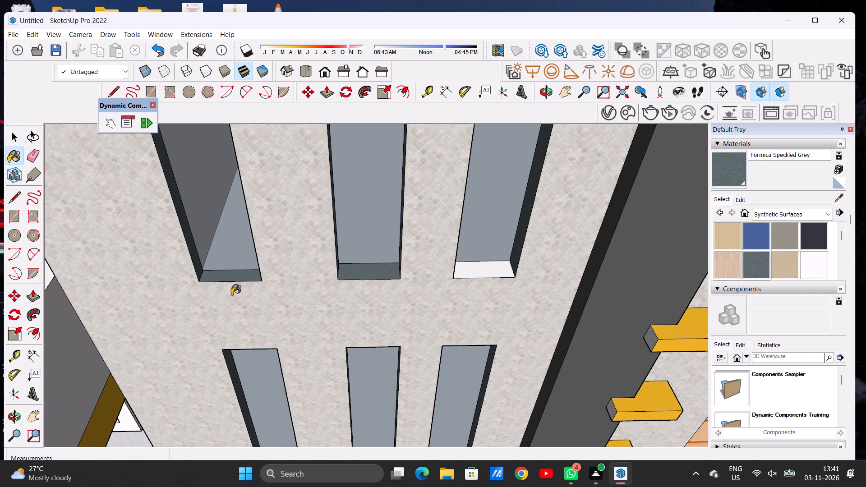
pyautogui.click(452, 271)
pyautogui.press('space')
# Apply Formica Speckled Grey to the top reveals of the three middle-row slot windows.
pyautogui.write('O')
pyautogui.scroll(-7, 391, 310)
pyautogui.scroll(-9, 338, 314)
pyautogui.moveTo(380, 307); pyautogui.dragTo(354, 147)
pyautogui.scroll(3, 343, 202)
pyautogui.scroll(-1, 343, 202)
pyautogui.scroll(2, 343, 202)
pyautogui.moveTo(340, 222); pyautogui.dragTo(354, 139)
pyautogui.scroll(16, 367, 140)
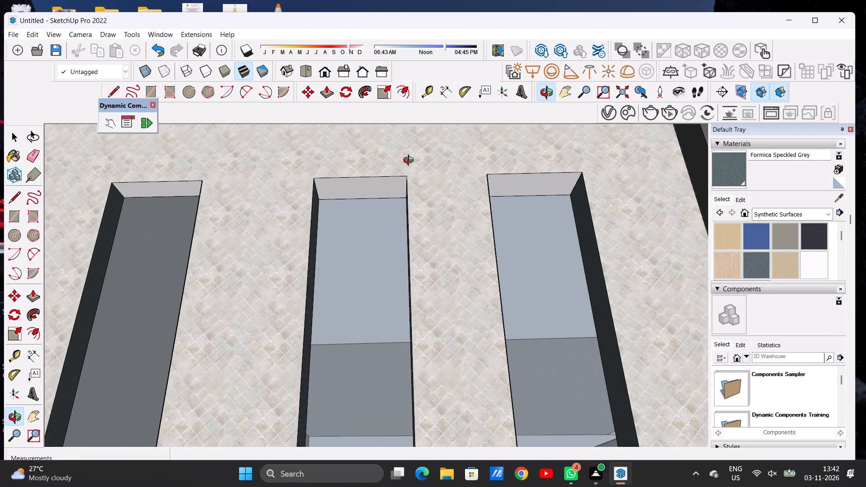
pyautogui.click(725, 168)
pyautogui.click(518, 186)
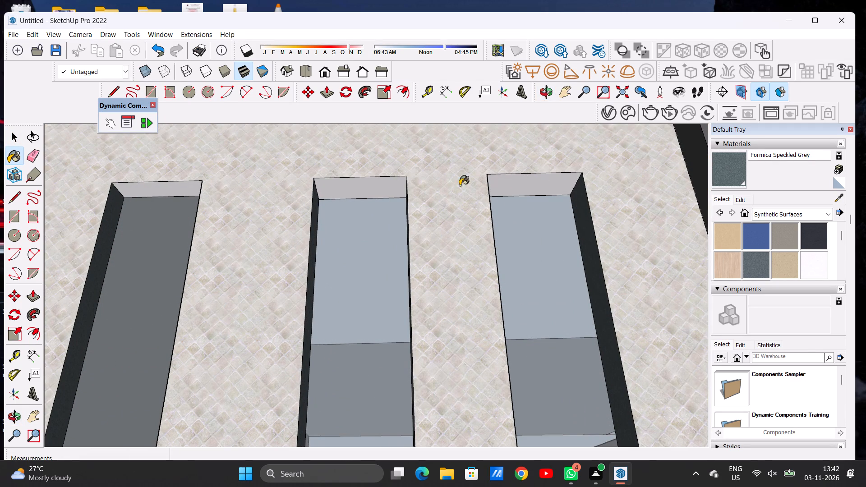
pyautogui.click(362, 185)
pyautogui.click(176, 188)
pyautogui.press('space')
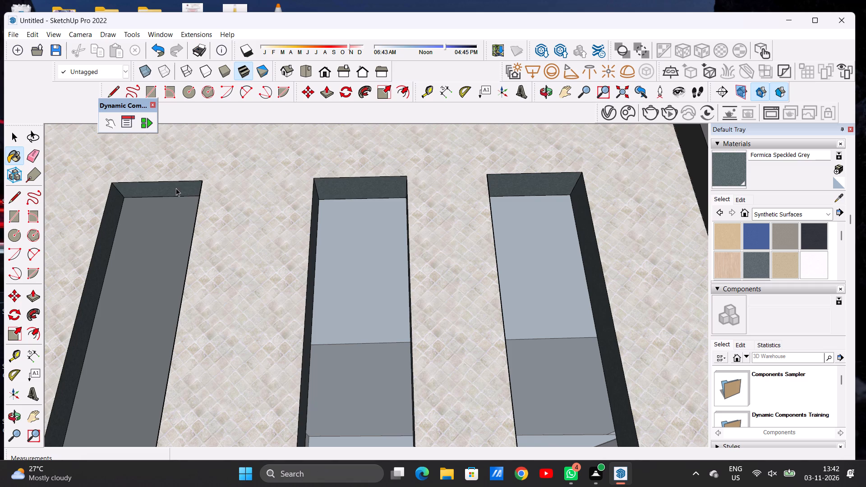
# Apply Formica Speckled Grey to the top reveals of the three top-row slot windows.
pyautogui.write('O')
pyautogui.scroll(-15, 276, 288)
pyautogui.scroll(1, 335, 297)
pyautogui.scroll(-4, 335, 297)
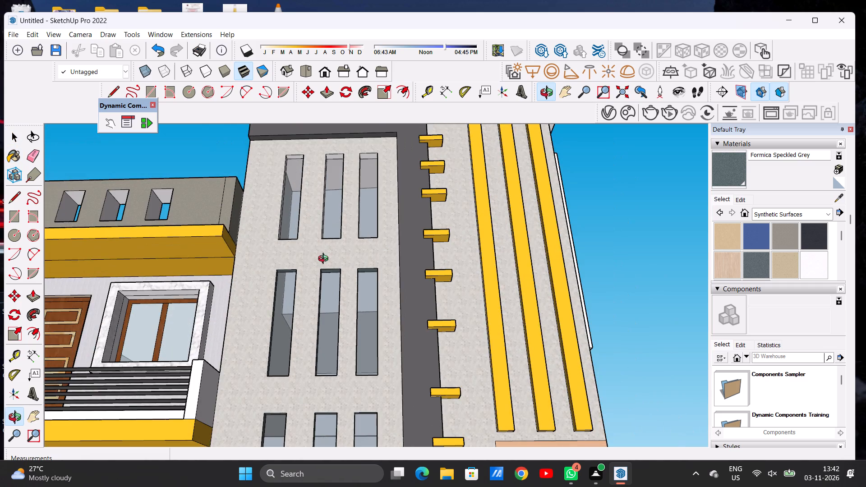
pyautogui.scroll(5, 322, 147)
pyautogui.scroll(-1, 322, 147)
pyautogui.scroll(4, 322, 147)
pyautogui.scroll(-1, 341, 147)
pyautogui.scroll(9, 341, 147)
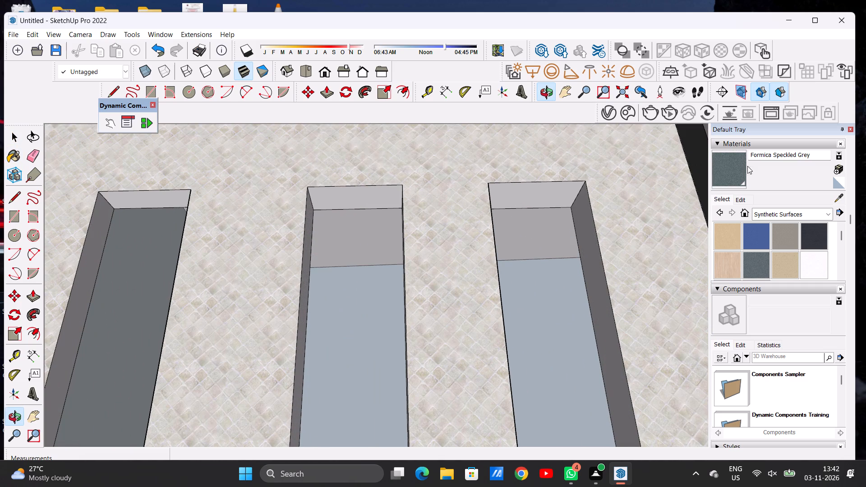
pyautogui.click(724, 169)
pyautogui.click(519, 189)
pyautogui.click(374, 191)
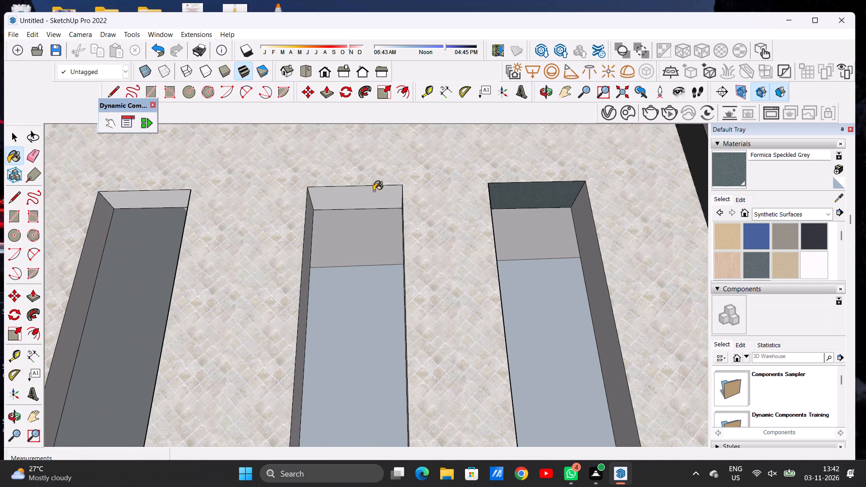
pyautogui.click(148, 192)
pyautogui.press('space')
# Apply Formica Speckled Grey to the bottom sills of the three top-row slot windows.
pyautogui.write('O')
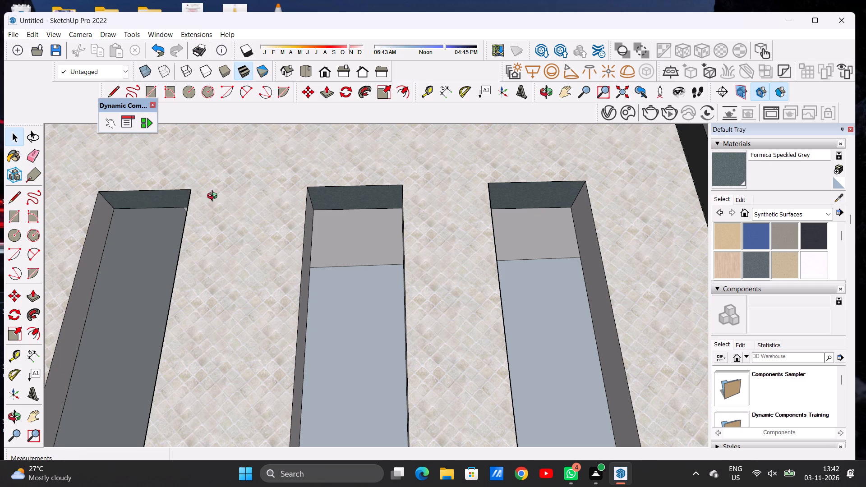
pyautogui.scroll(-3, 268, 209)
pyautogui.scroll(1, 284, 212)
pyautogui.scroll(-11, 299, 209)
pyautogui.moveTo(325, 199); pyautogui.dragTo(327, 350)
pyautogui.scroll(-8, 322, 259)
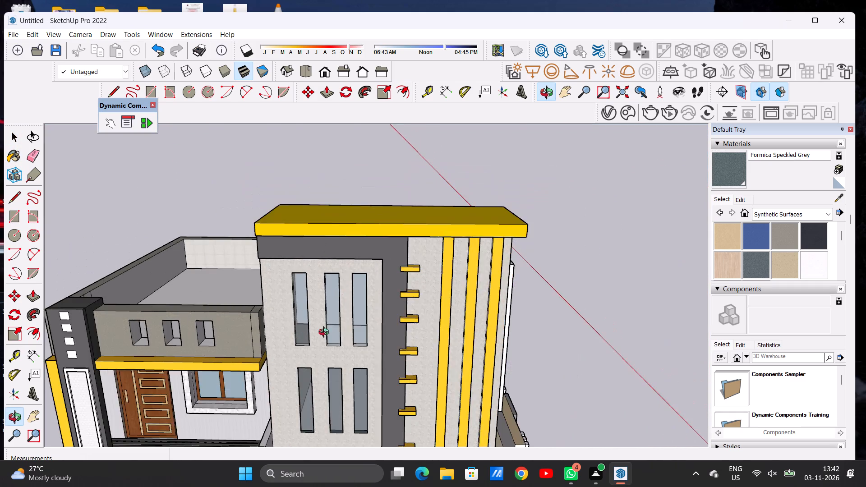
pyautogui.moveTo(325, 336); pyautogui.dragTo(317, 408)
pyautogui.scroll(16, 313, 401)
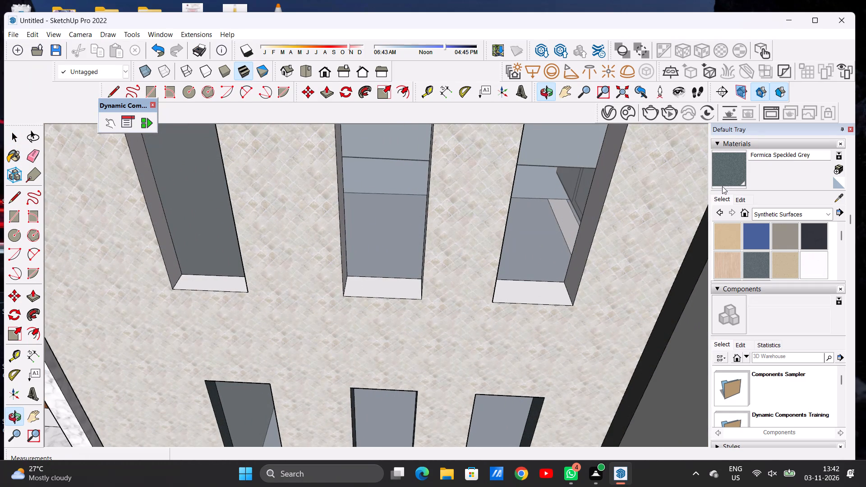
pyautogui.click(728, 165)
pyautogui.click(518, 293)
pyautogui.click(388, 293)
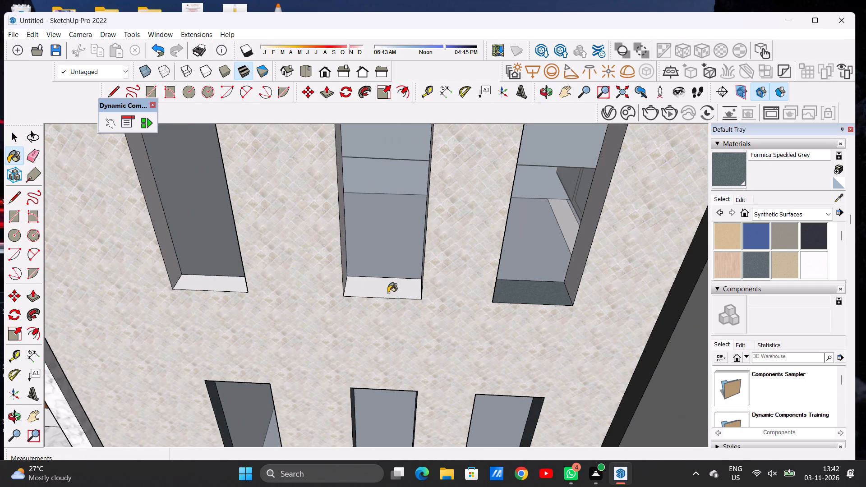
pyautogui.click(200, 286)
pyautogui.scroll(-7, 346, 293)
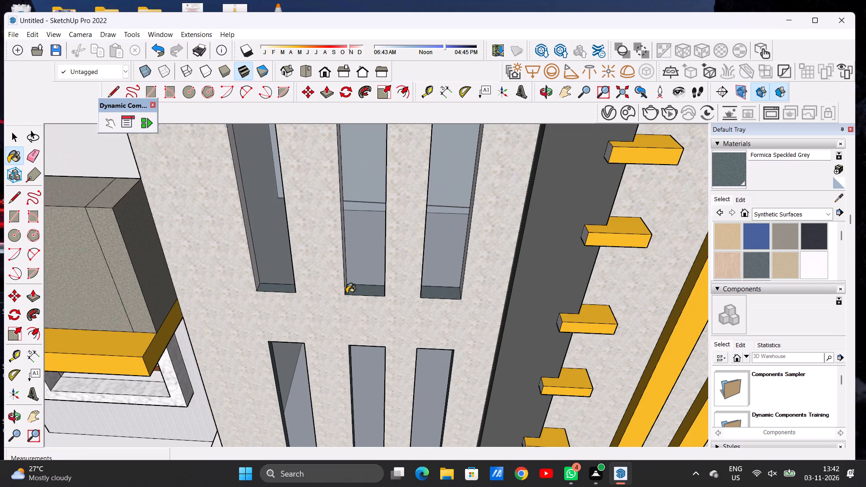
# Apply Formica Speckled Grey to the left side reveals of the three top-row slot windows.
pyautogui.press('o')
pyautogui.moveTo(383, 295); pyautogui.dragTo(246, 266)
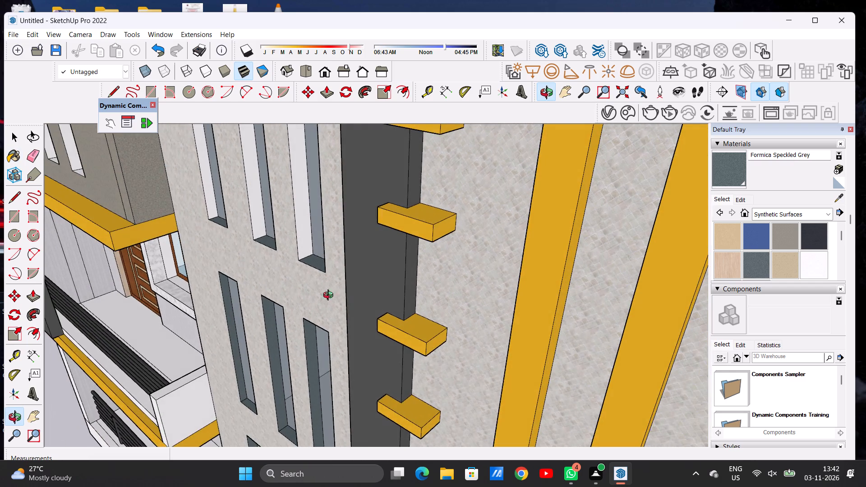
pyautogui.scroll(-6, 426, 295)
pyautogui.scroll(4, 291, 196)
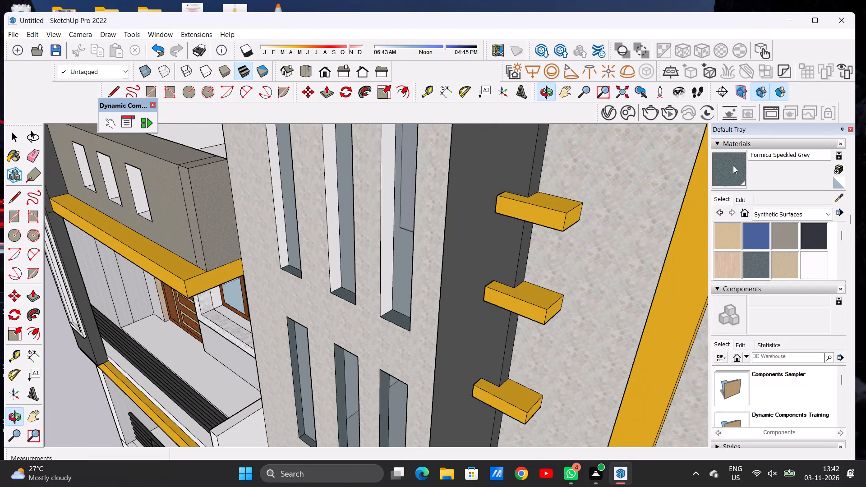
pyautogui.click(733, 165)
pyautogui.scroll(6, 372, 213)
pyautogui.click(394, 213)
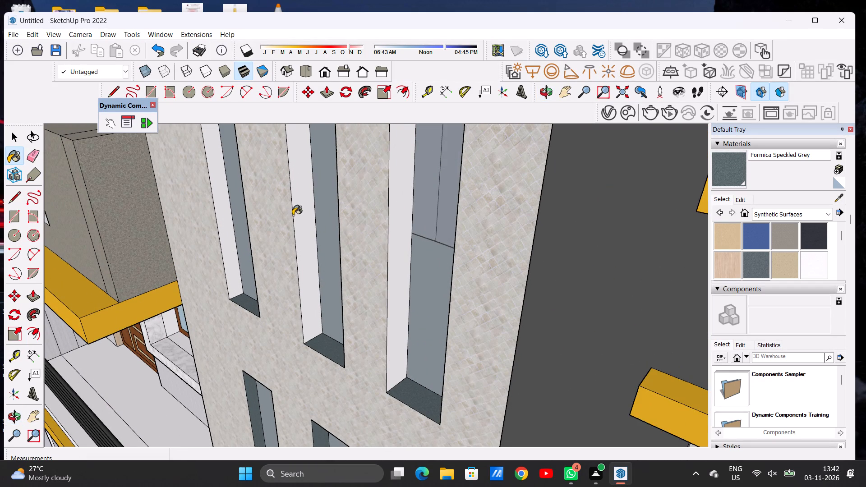
pyautogui.click(301, 215)
pyautogui.click(221, 222)
pyautogui.press('space')
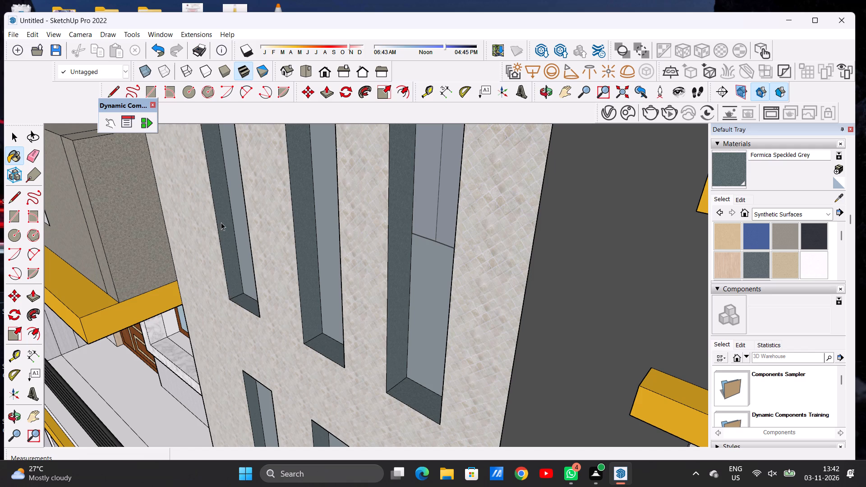
# Apply Formica Speckled Grey to the right side reveals of the three top-row slot windows.
pyautogui.write('O')
pyautogui.scroll(-15, 273, 260)
pyautogui.moveTo(306, 262); pyautogui.dragTo(503, 243)
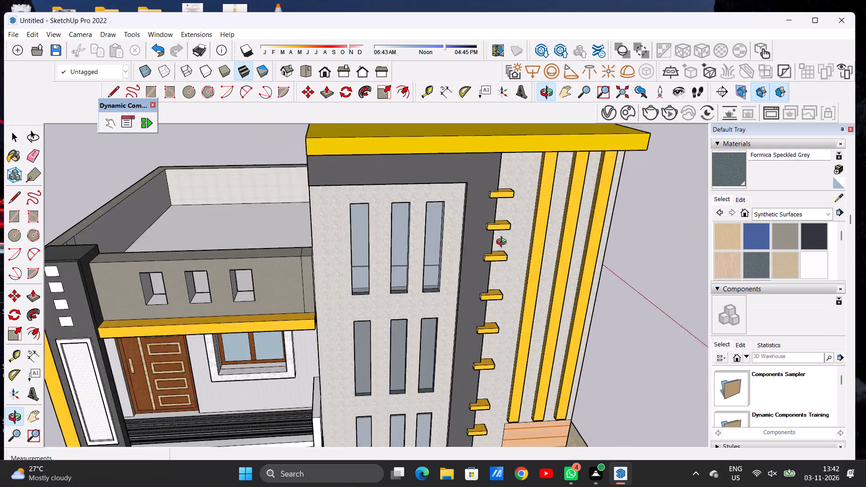
pyautogui.moveTo(503, 243); pyautogui.dragTo(529, 237)
pyautogui.moveTo(422, 253); pyautogui.dragTo(527, 239)
pyautogui.scroll(7, 506, 226)
pyautogui.scroll(-1, 506, 226)
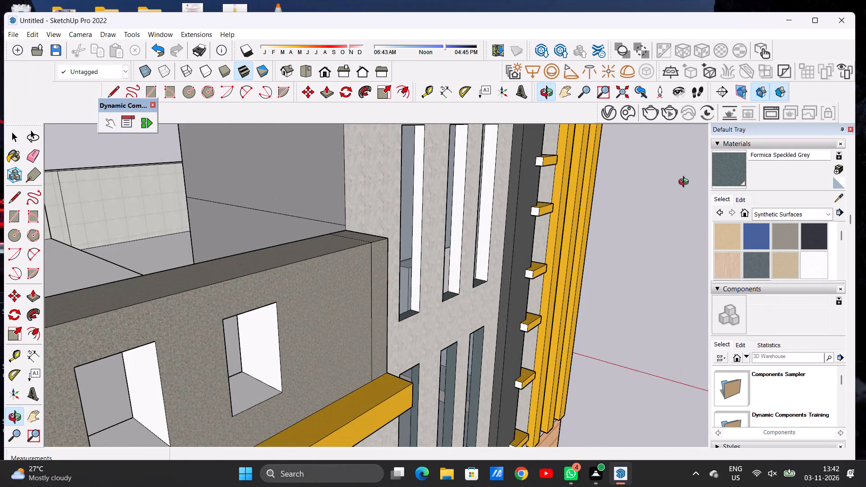
pyautogui.click(735, 175)
pyautogui.scroll(8, 420, 227)
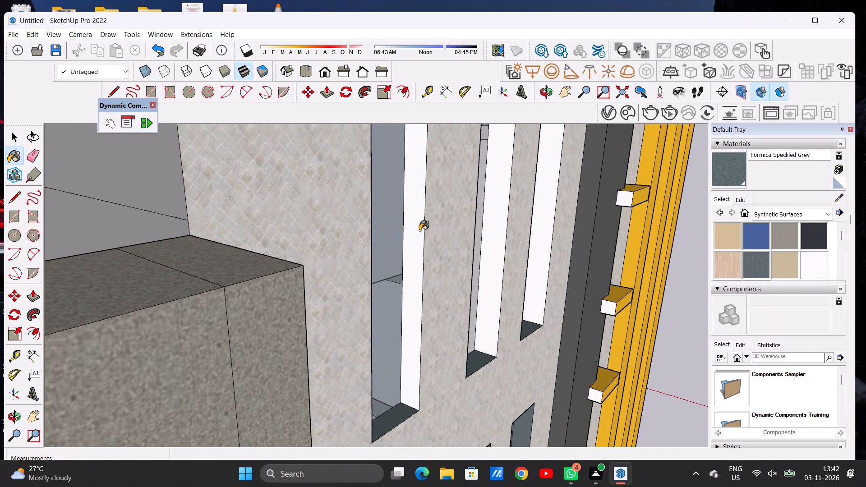
pyautogui.click(412, 232)
pyautogui.click(496, 225)
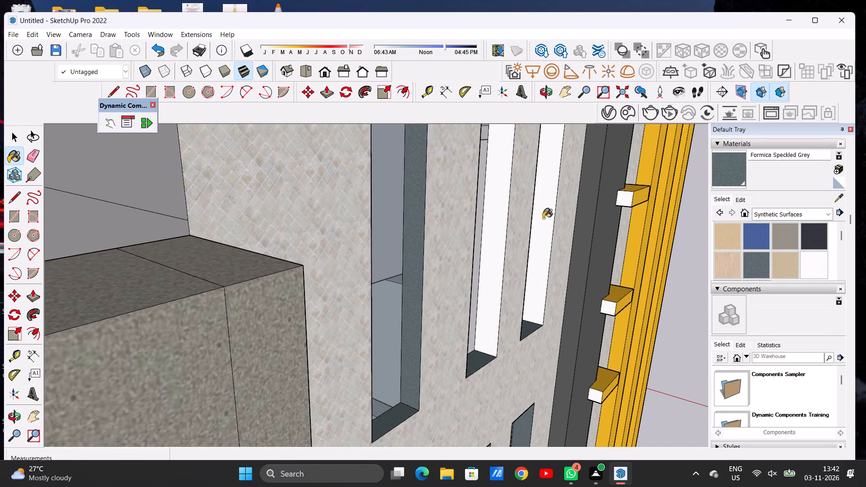
pyautogui.click(543, 218)
pyautogui.press('space')
# Examine the whole house from the slot-window side, front, rear and above for surfaces still lacking a material.
pyautogui.press('o')
pyautogui.moveTo(484, 243); pyautogui.dragTo(349, 248)
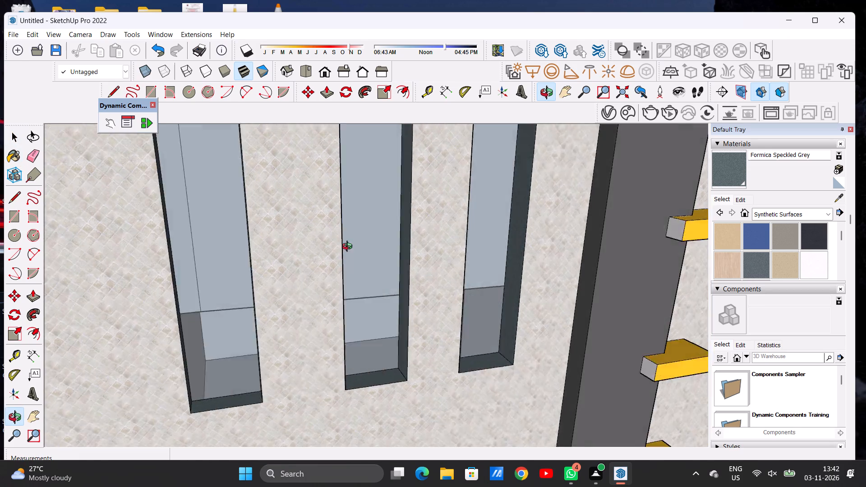
pyautogui.moveTo(349, 248); pyautogui.dragTo(315, 248)
pyautogui.scroll(-5, 398, 270)
pyautogui.scroll(2, 406, 272)
pyautogui.scroll(-6, 411, 272)
pyautogui.scroll(1, 425, 263)
pyautogui.scroll(-20, 389, 267)
pyautogui.scroll(-2, 389, 267)
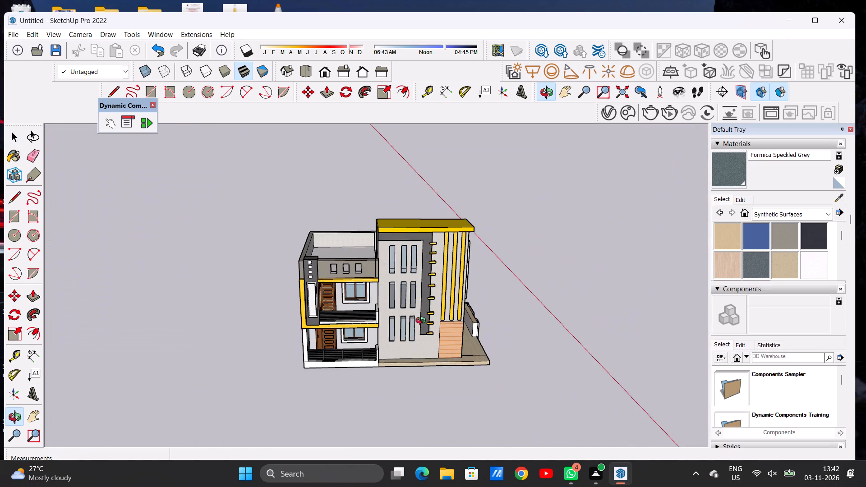
pyautogui.moveTo(414, 323); pyautogui.dragTo(378, 289)
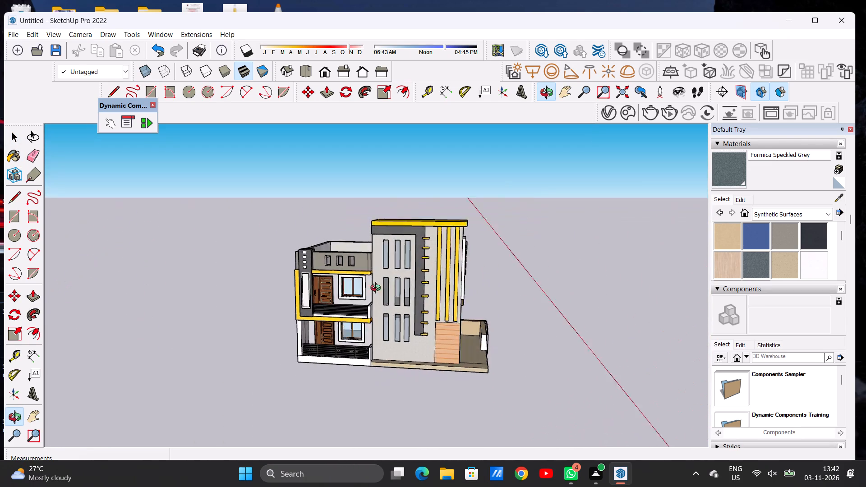
pyautogui.moveTo(378, 289); pyautogui.dragTo(183, 292)
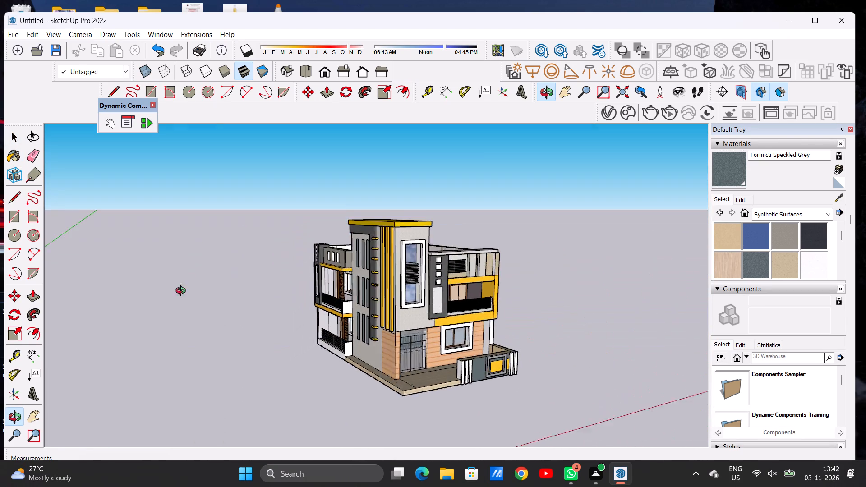
pyautogui.moveTo(183, 292); pyautogui.dragTo(263, 271)
pyautogui.scroll(-5, 227, 313)
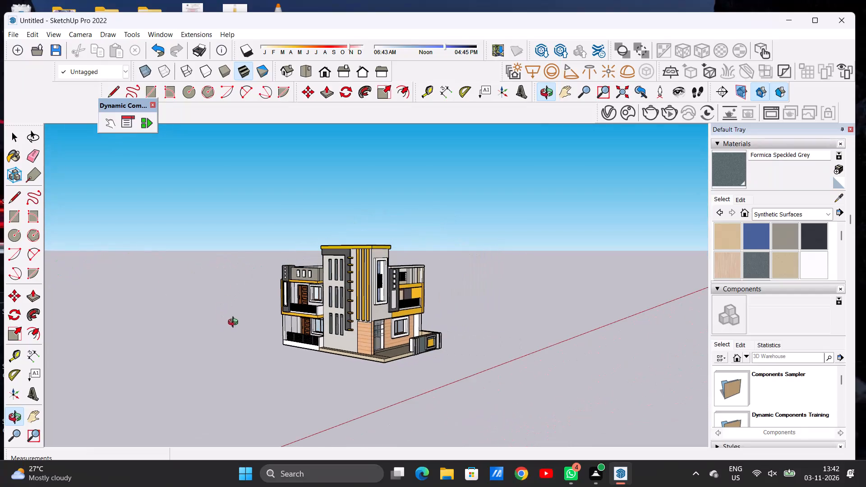
pyautogui.scroll(8, 363, 261)
pyautogui.moveTo(378, 259); pyautogui.dragTo(355, 280)
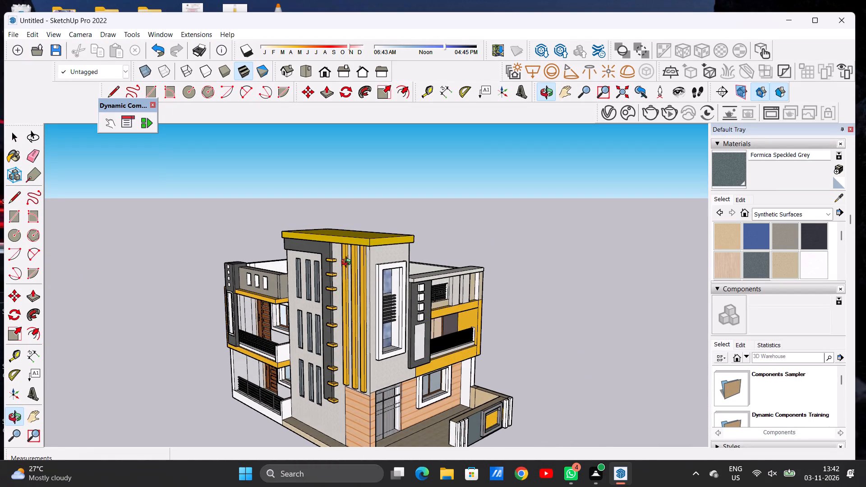
pyautogui.scroll(-4, 348, 263)
pyautogui.scroll(1, 370, 312)
pyautogui.moveTo(417, 315); pyautogui.dragTo(241, 282)
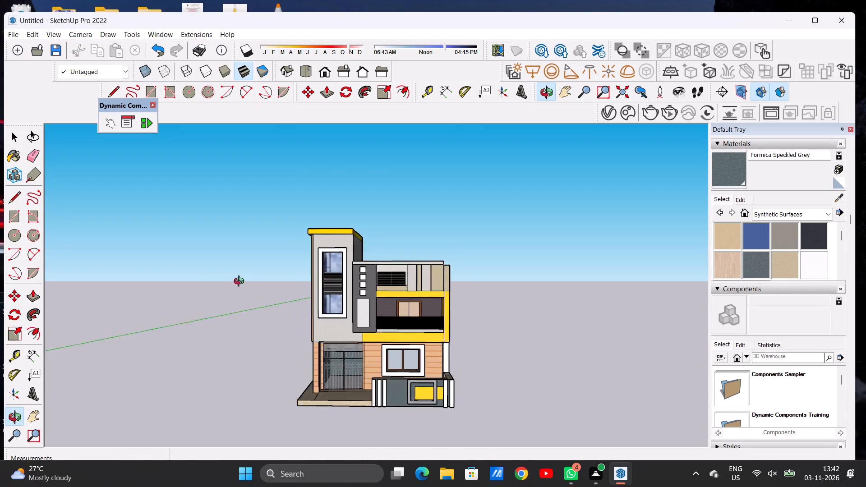
pyautogui.moveTo(241, 282); pyautogui.dragTo(256, 295)
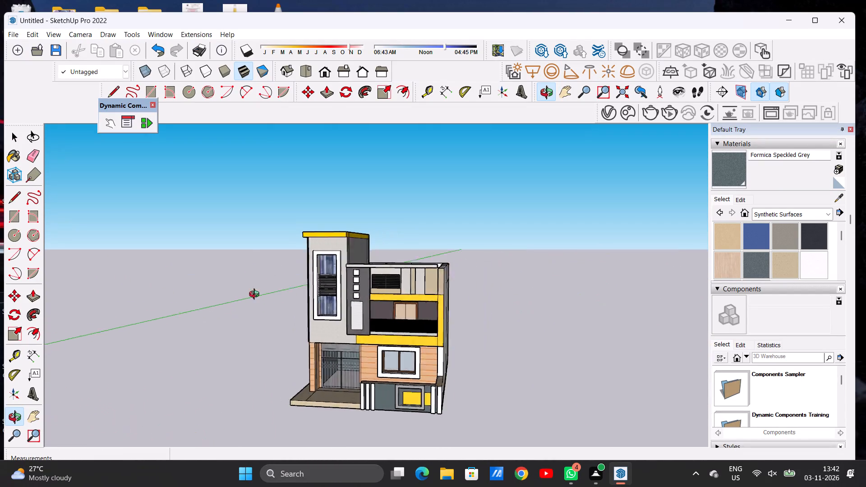
pyautogui.moveTo(256, 295); pyautogui.dragTo(187, 300)
pyautogui.moveTo(463, 303); pyautogui.dragTo(219, 337)
pyautogui.moveTo(452, 306); pyautogui.dragTo(449, 331)
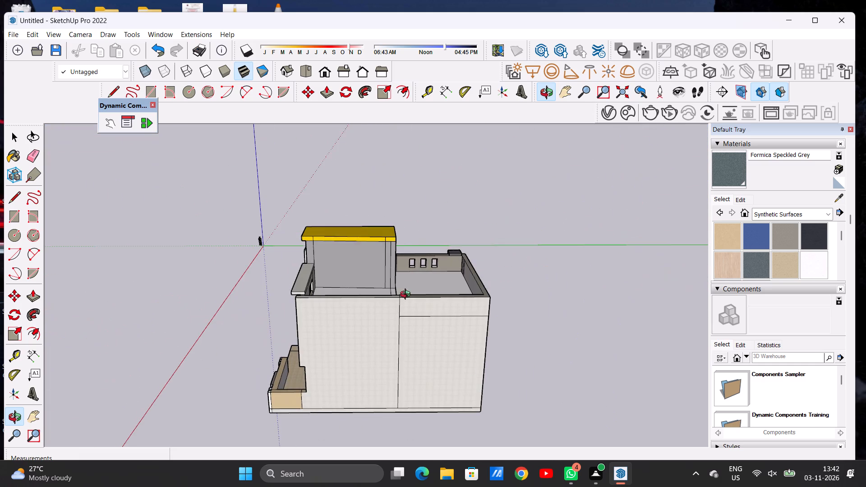
pyautogui.moveTo(378, 286); pyautogui.dragTo(521, 326)
pyautogui.moveTo(365, 315); pyautogui.dragTo(534, 338)
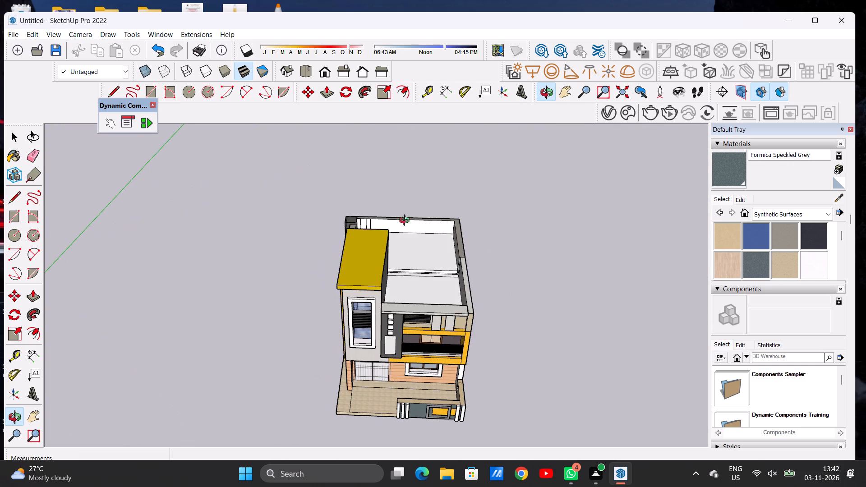
# Apply Terrazzo Tile Light to the four white inner faces of the roof-terrace parapet wall adjoining the dark corner pillar.
pyautogui.scroll(11, 406, 218)
pyautogui.scroll(-8, 393, 247)
pyautogui.moveTo(398, 261); pyautogui.dragTo(580, 240)
pyautogui.scroll(3, 303, 278)
pyautogui.scroll(-1, 300, 281)
pyautogui.scroll(1, 300, 281)
pyautogui.scroll(-1, 300, 281)
pyautogui.scroll(2, 300, 281)
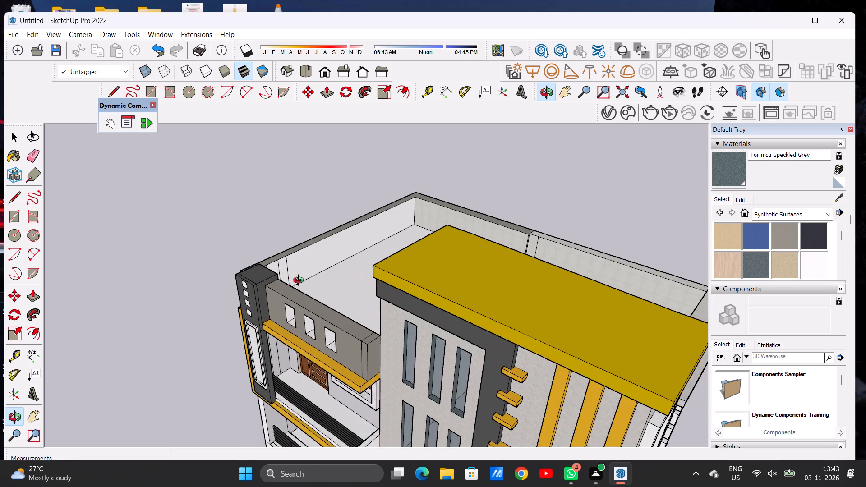
pyautogui.scroll(6, 300, 281)
pyautogui.moveTo(369, 262); pyautogui.dragTo(277, 280)
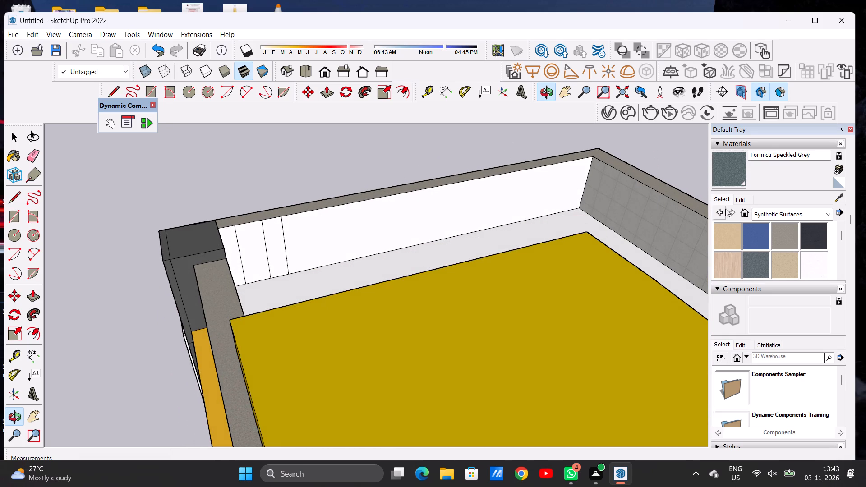
pyautogui.scroll(-1, 780, 254)
pyautogui.click(744, 242)
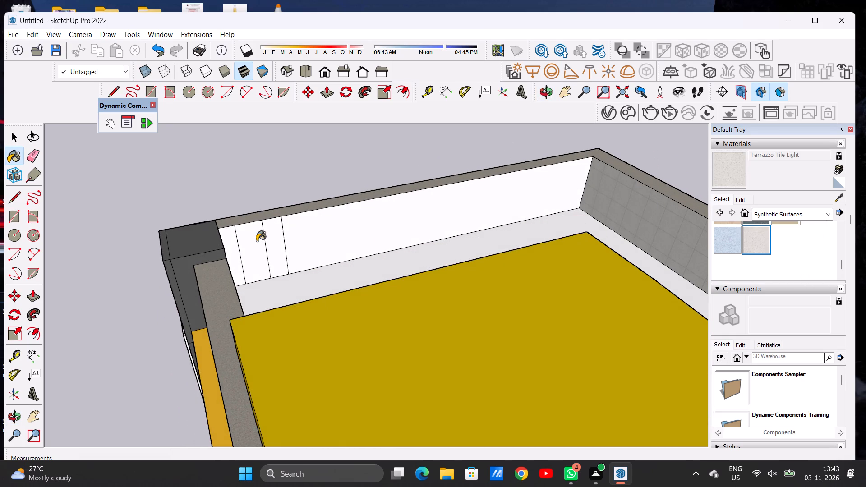
pyautogui.scroll(6, 238, 245)
pyautogui.click(225, 245)
pyautogui.click(258, 241)
pyautogui.click(304, 235)
pyautogui.click(337, 236)
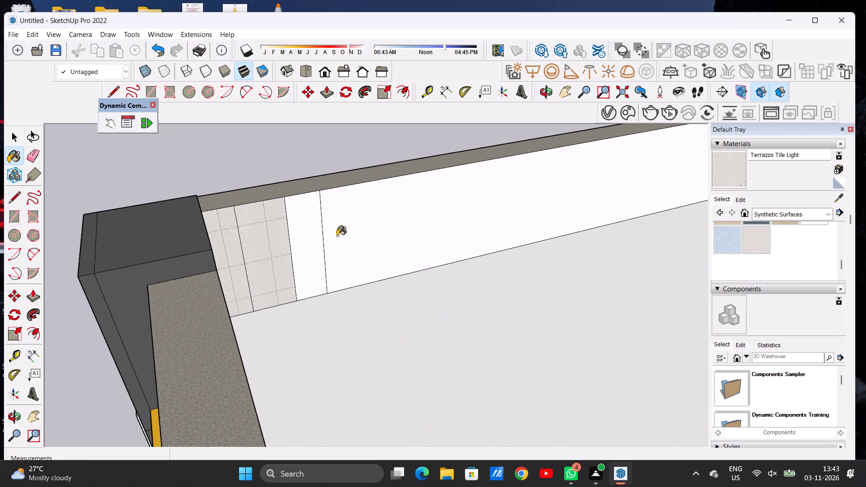
pyautogui.scroll(-10, 305, 244)
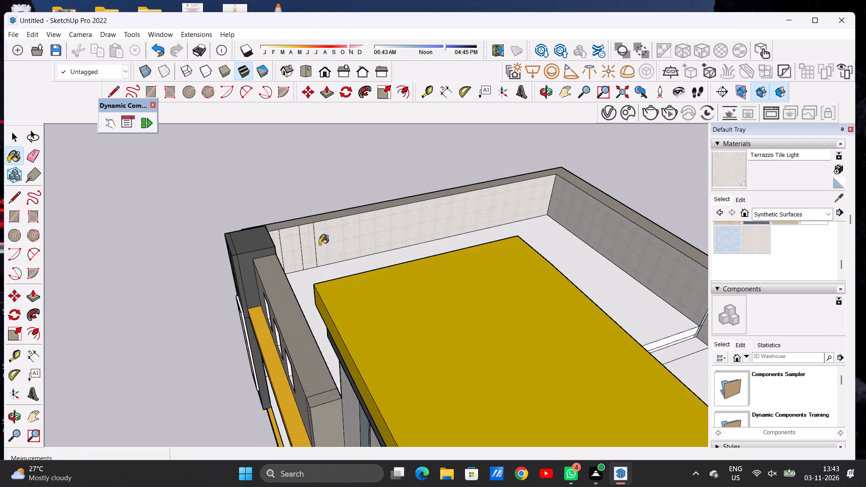
# Examine the roof terrace, its parapets and the stair-tower walls from several sides for remaining unpainted surfaces.
pyautogui.press('space')
pyautogui.press('o')
pyautogui.moveTo(382, 274); pyautogui.dragTo(363, 211)
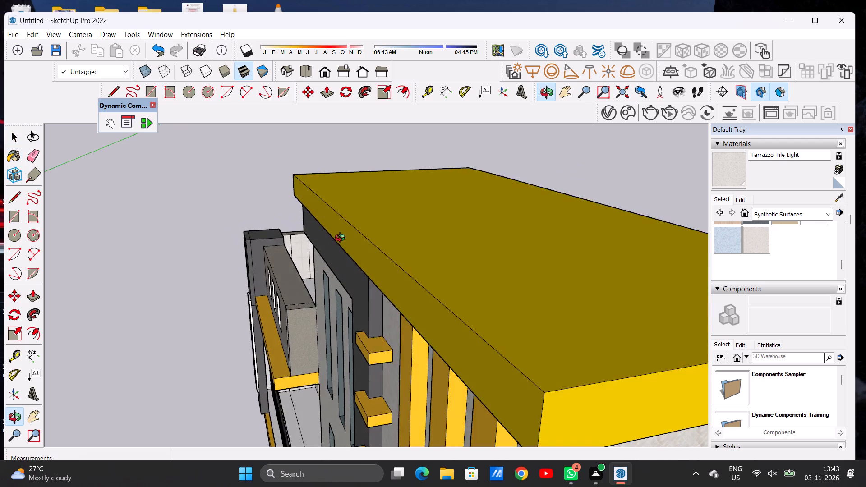
pyautogui.scroll(-2, 320, 254)
pyautogui.scroll(1, 314, 262)
pyautogui.scroll(-5, 313, 262)
pyautogui.scroll(-6, 356, 237)
pyautogui.moveTo(433, 249); pyautogui.dragTo(239, 321)
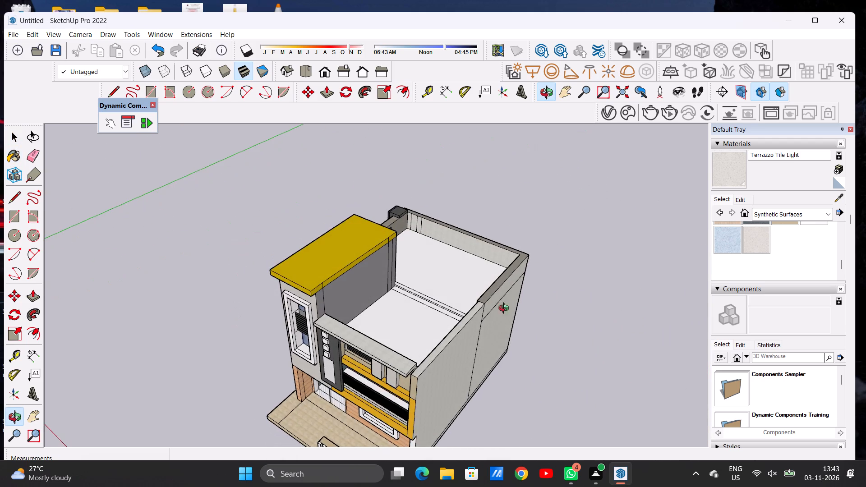
pyautogui.scroll(8, 448, 294)
pyautogui.moveTo(421, 297); pyautogui.dragTo(198, 240)
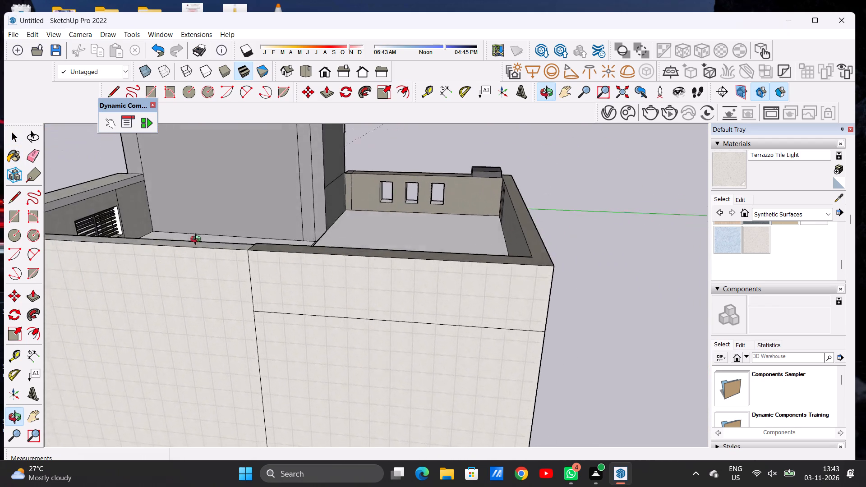
pyautogui.moveTo(198, 240); pyautogui.dragTo(320, 287)
pyautogui.scroll(-9, 451, 250)
pyautogui.moveTo(396, 255); pyautogui.dragTo(483, 317)
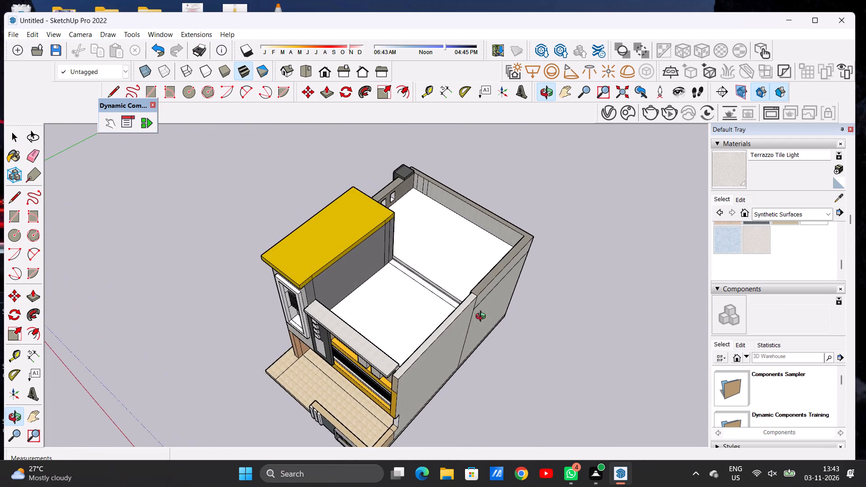
pyautogui.scroll(7, 443, 307)
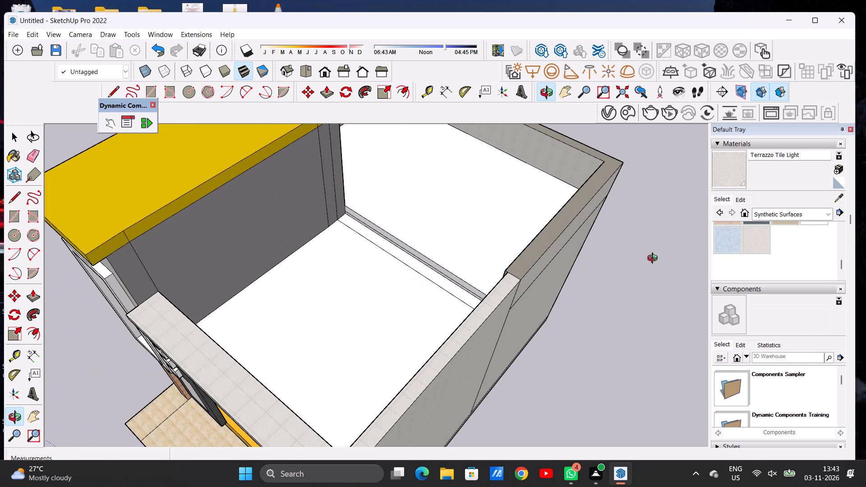
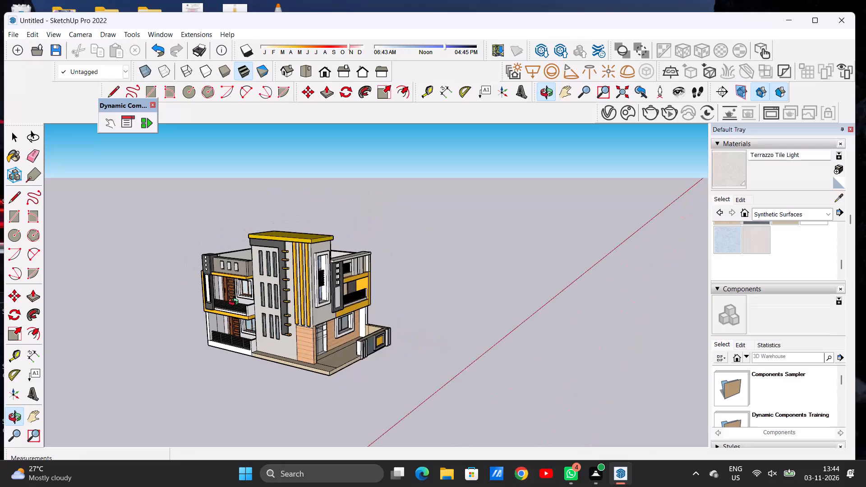
# Examine the slot-window and front facades from several corner angles for surfaces still lacking a material.
pyautogui.scroll(6, 290, 313)
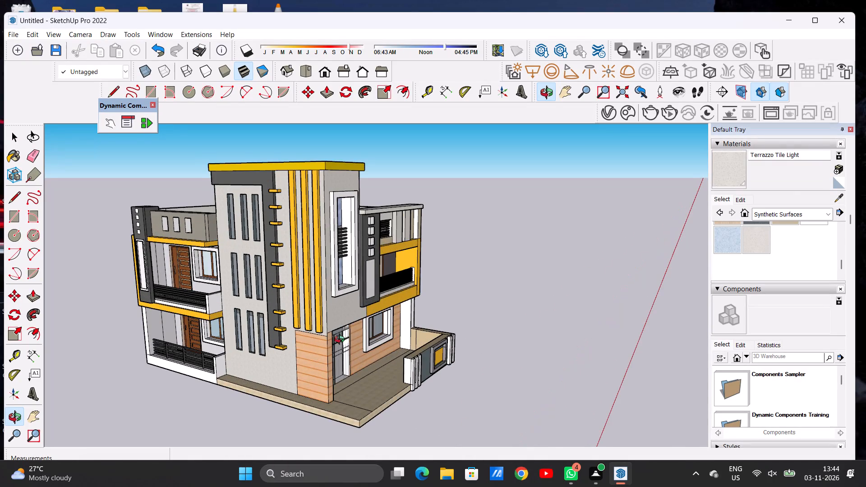
pyautogui.moveTo(261, 335); pyautogui.dragTo(137, 328)
pyautogui.moveTo(313, 349); pyautogui.dragTo(350, 341)
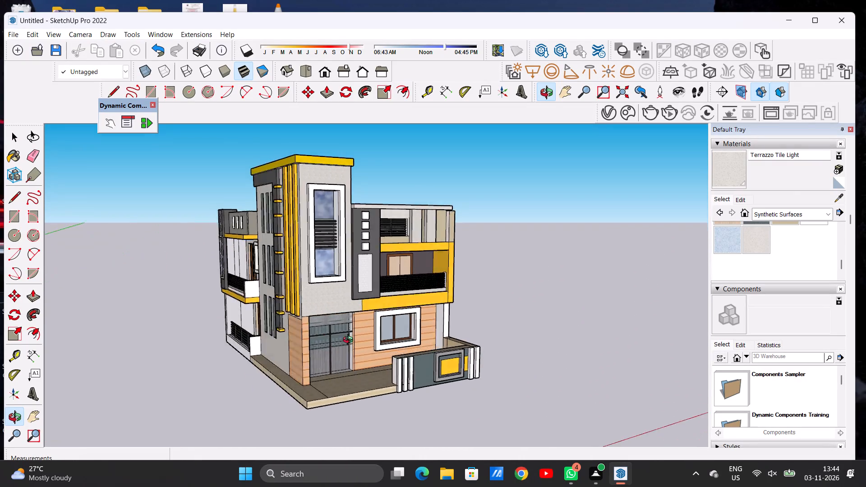
pyautogui.moveTo(350, 341); pyautogui.dragTo(456, 346)
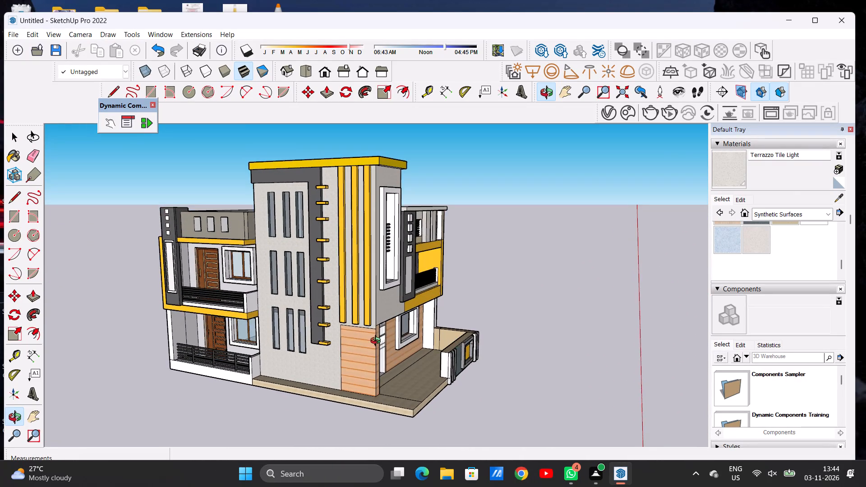
pyautogui.scroll(-3, 378, 342)
pyautogui.scroll(3, 400, 331)
pyautogui.moveTo(403, 339); pyautogui.dragTo(385, 340)
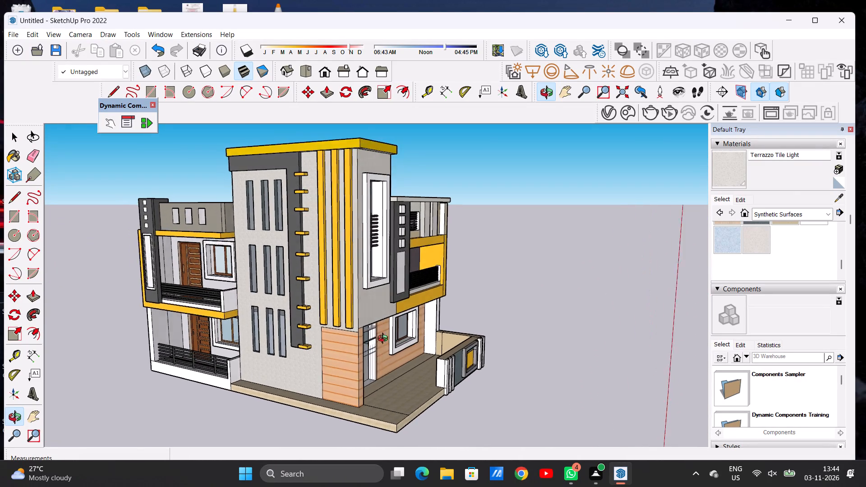
pyautogui.moveTo(385, 340); pyautogui.dragTo(366, 356)
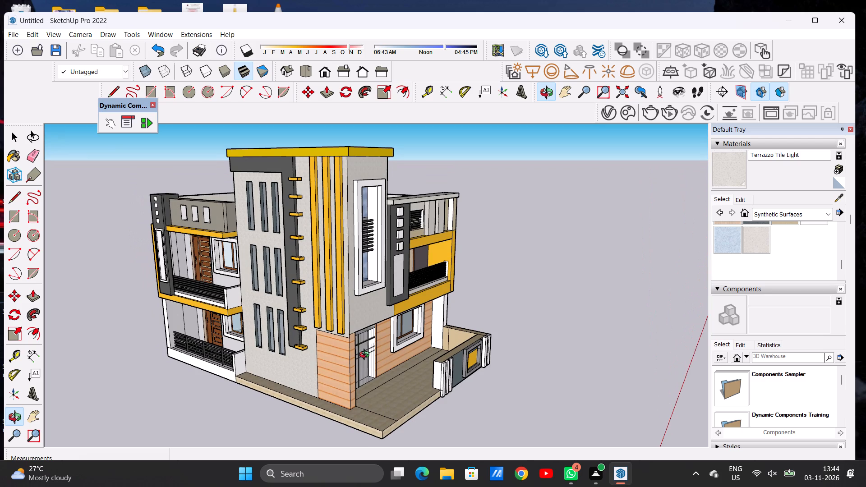
pyautogui.moveTo(366, 356); pyautogui.dragTo(366, 344)
pyautogui.moveTo(365, 342); pyautogui.dragTo(365, 335)
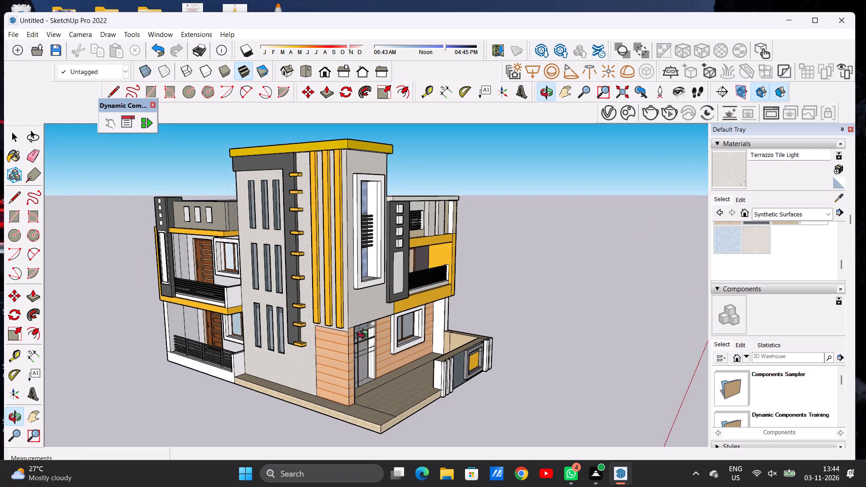
pyautogui.moveTo(365, 335); pyautogui.dragTo(374, 319)
pyautogui.scroll(-1, 359, 335)
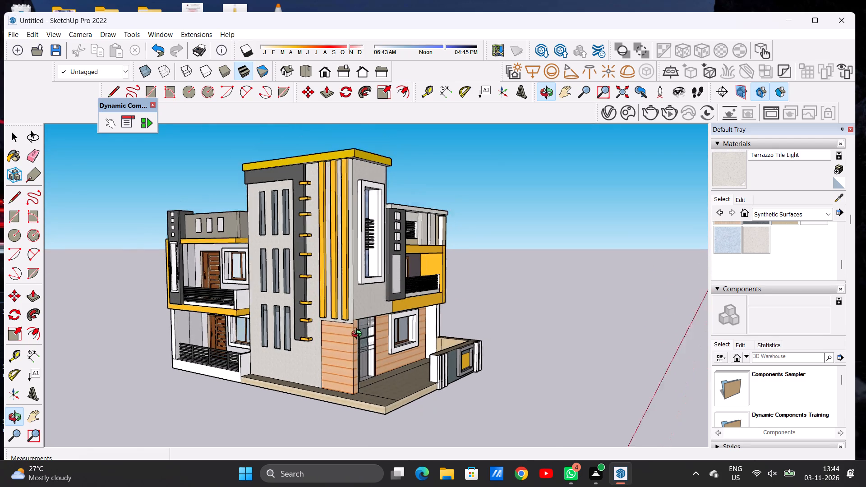
pyautogui.scroll(-2, 359, 335)
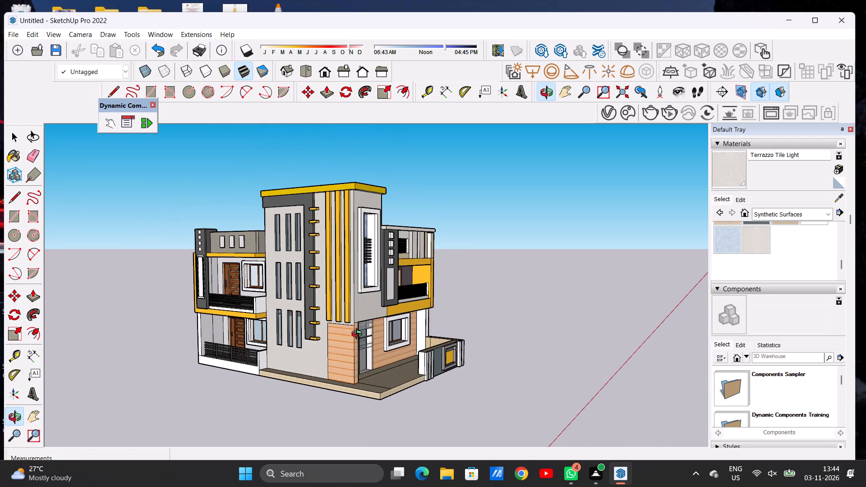
# Apply Quartz Light Brown to the white face of the upper-floor corner pillar beside the vertical fins on the front facade.
pyautogui.scroll(12, 419, 248)
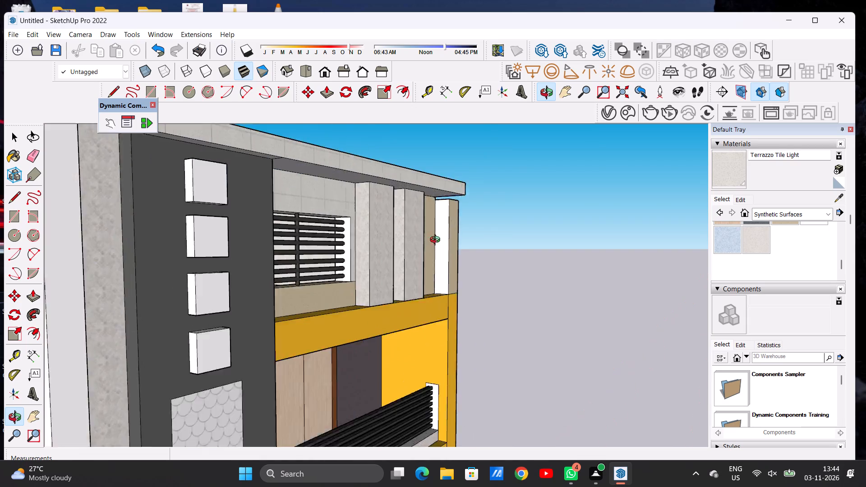
pyautogui.scroll(8, 437, 241)
pyautogui.scroll(2, 769, 241)
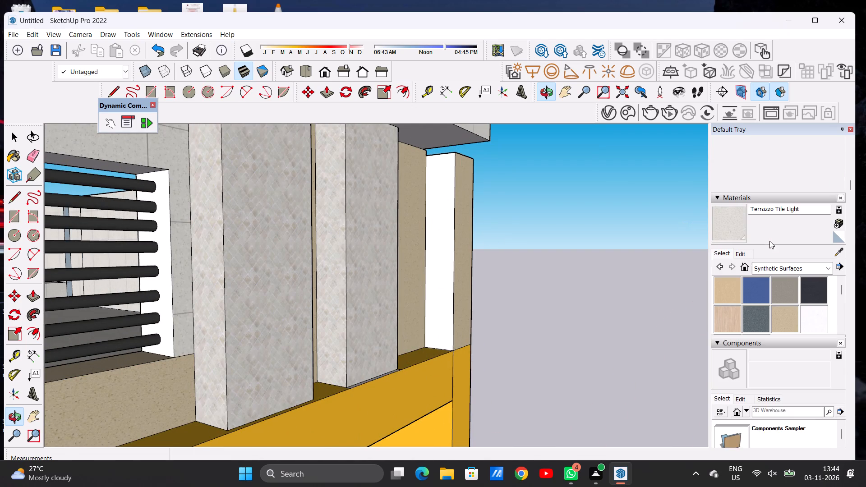
pyautogui.click(783, 320)
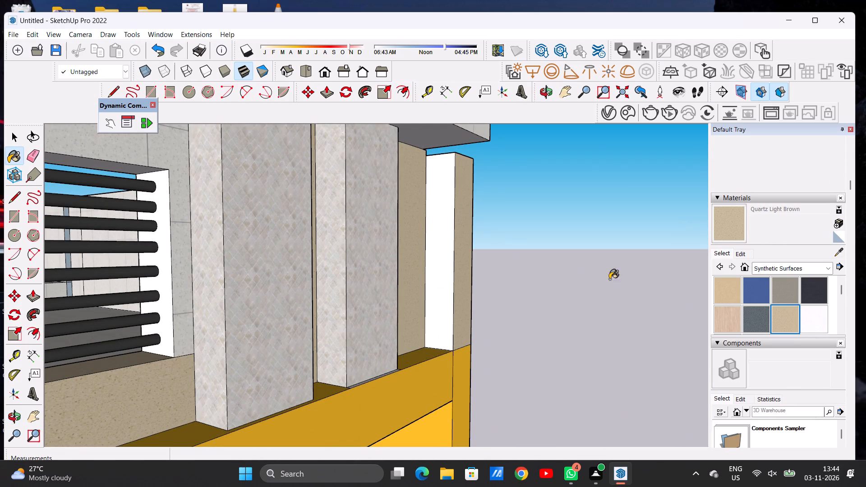
pyautogui.click(443, 253)
pyautogui.press('space')
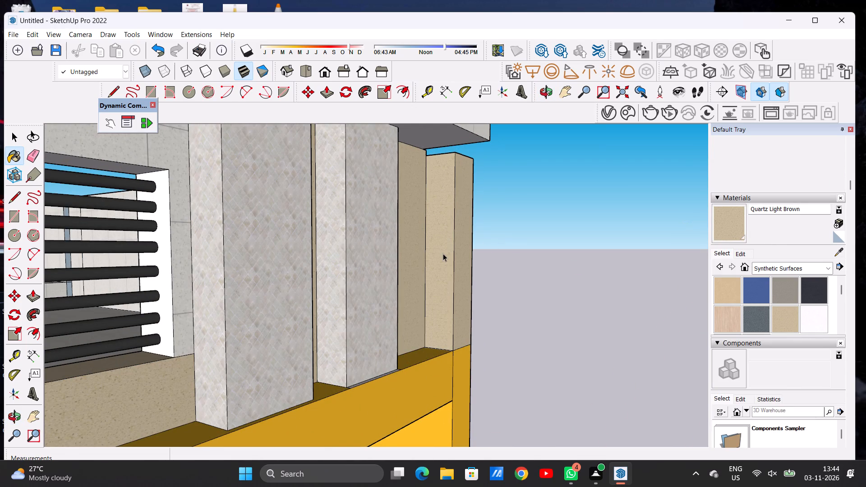
# Review the whole house in a corner perspective showing the slot-window side, the front facade and the gate wall.
pyautogui.write('O')
pyautogui.scroll(-6, 357, 257)
pyautogui.scroll(1, 375, 258)
pyautogui.scroll(-8, 377, 260)
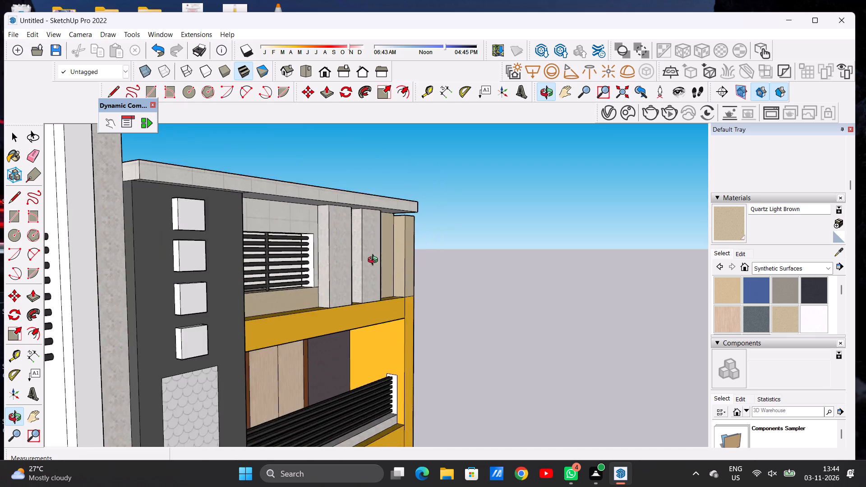
pyautogui.scroll(-18, 375, 261)
pyautogui.scroll(6, 316, 307)
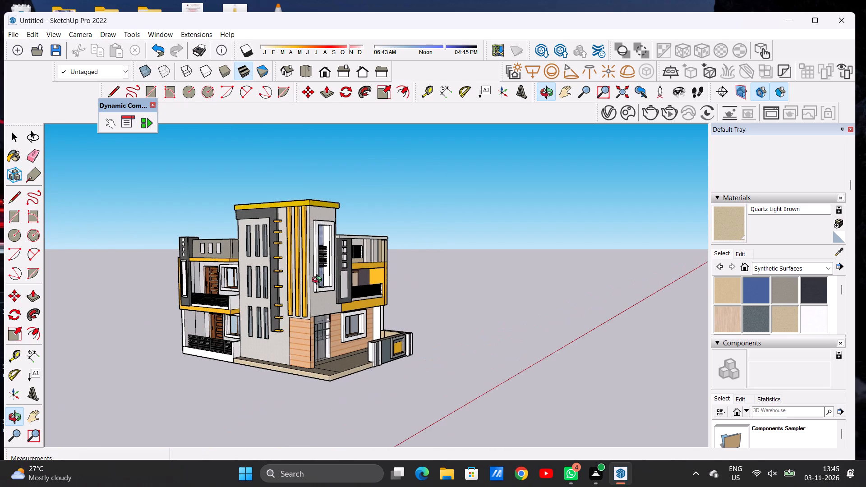
pyautogui.scroll(3, 314, 258)
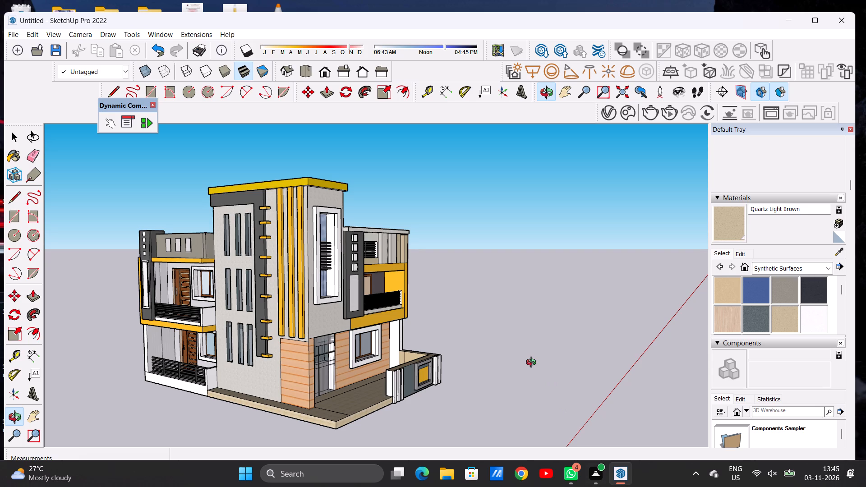
# Start saving the untitled model and clear the proposed file name.
pyautogui.hotkey('ctrl', 's')
pyautogui.press('BackSpace')
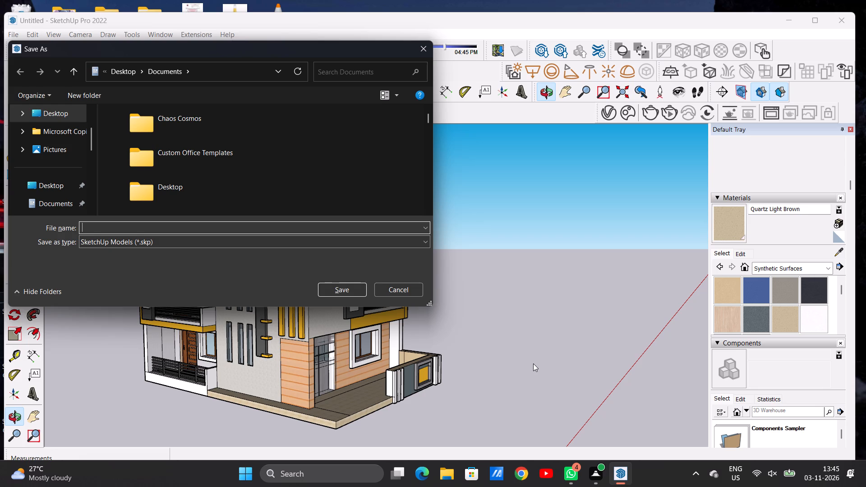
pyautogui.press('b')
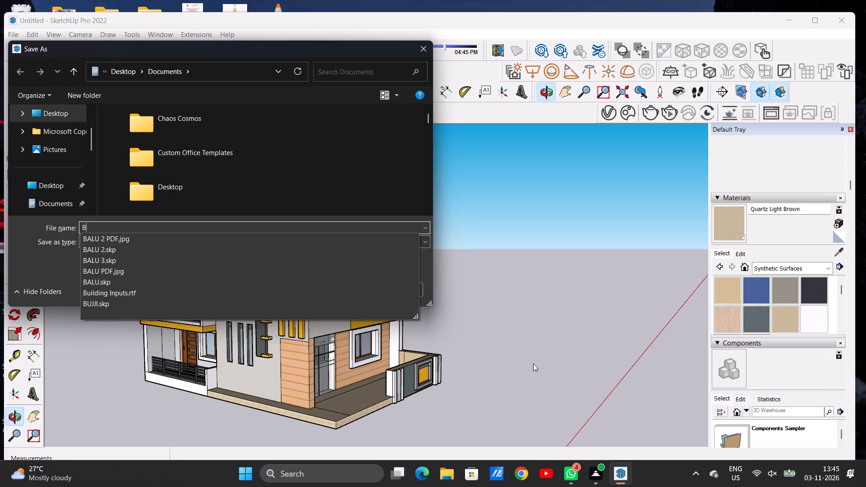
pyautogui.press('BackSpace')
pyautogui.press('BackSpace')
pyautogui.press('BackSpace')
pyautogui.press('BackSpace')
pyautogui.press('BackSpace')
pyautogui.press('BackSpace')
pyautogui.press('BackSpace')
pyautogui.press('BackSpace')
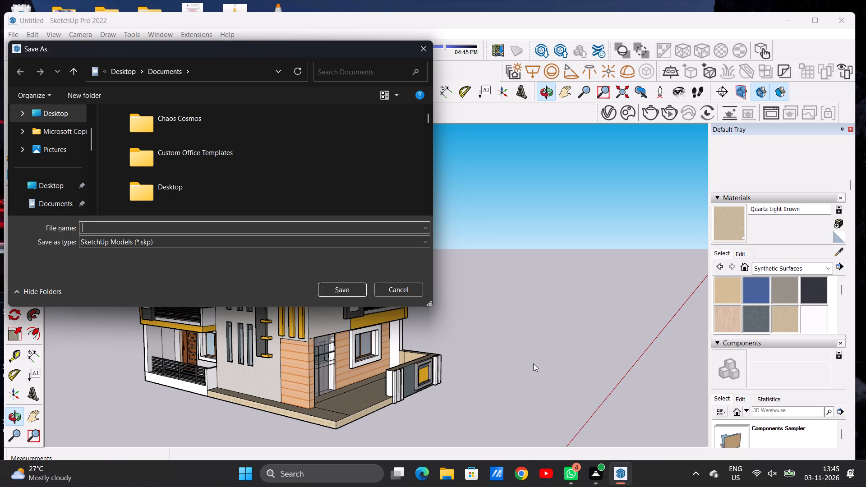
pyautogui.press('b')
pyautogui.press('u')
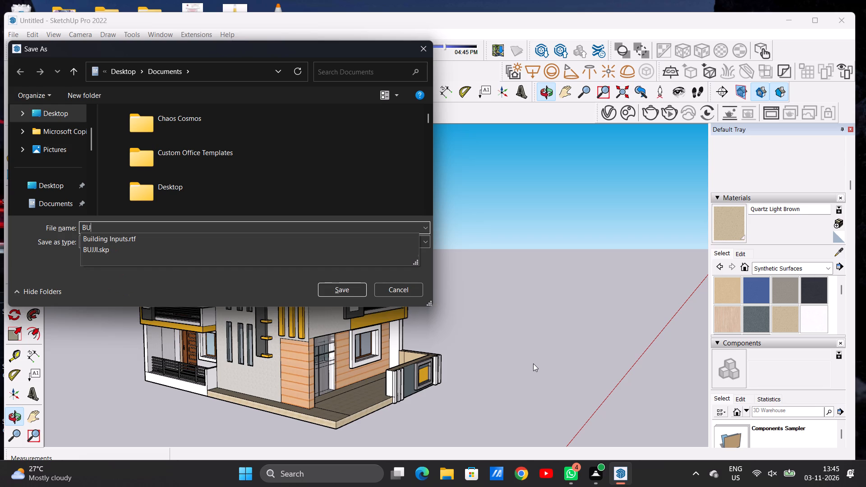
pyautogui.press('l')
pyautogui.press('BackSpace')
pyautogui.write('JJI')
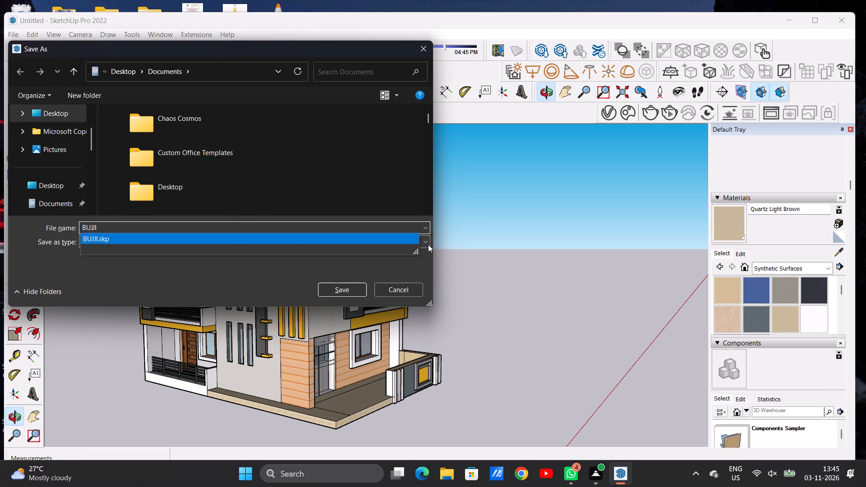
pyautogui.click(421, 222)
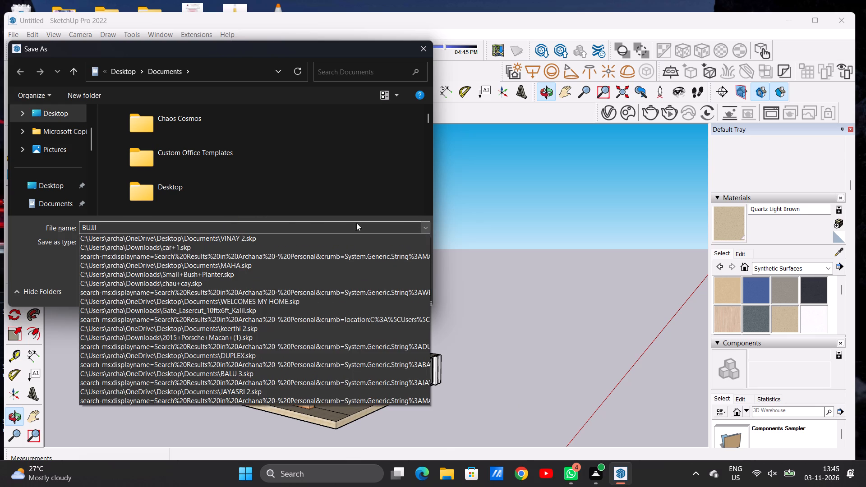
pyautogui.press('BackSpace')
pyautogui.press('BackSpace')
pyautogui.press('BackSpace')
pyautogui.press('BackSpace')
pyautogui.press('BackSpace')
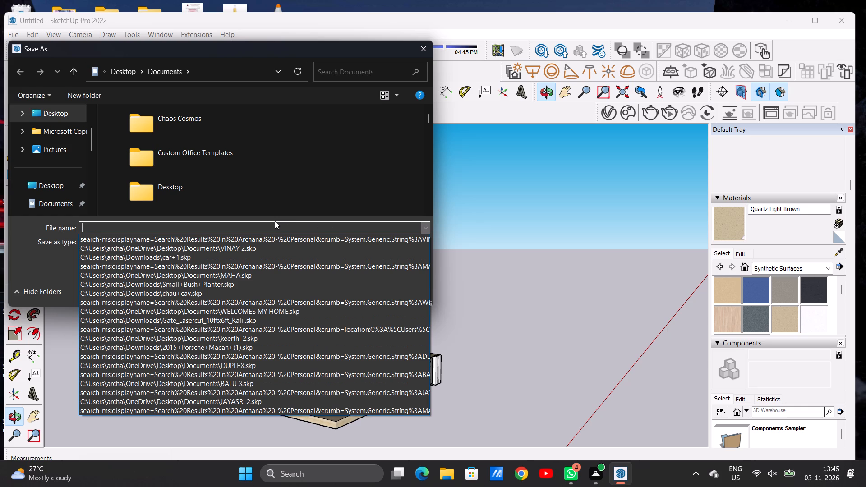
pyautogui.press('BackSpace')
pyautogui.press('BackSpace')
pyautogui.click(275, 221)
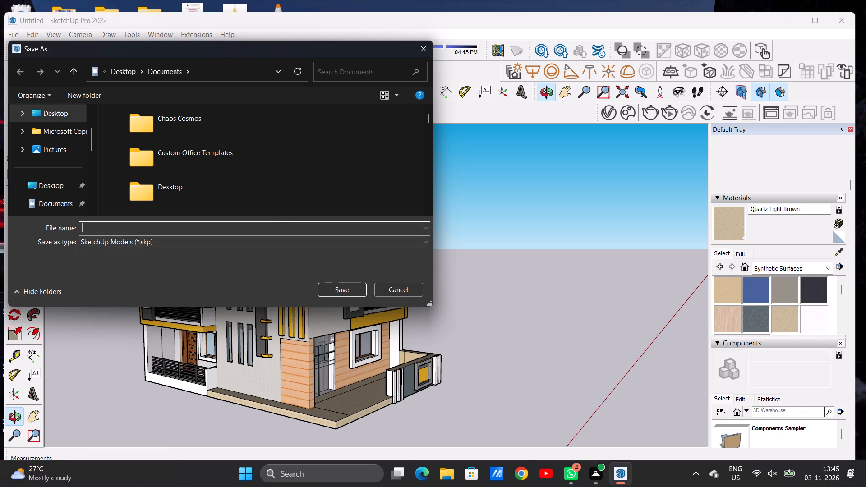
# Save the model as DESIGN in the Documents folder as a SketchUp model.
pyautogui.write('DESI')
pyautogui.write('GN')
pyautogui.click(336, 291)
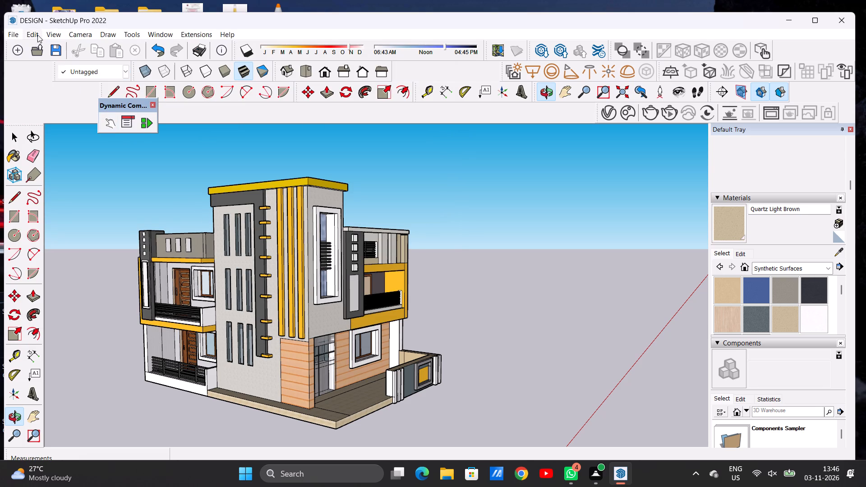
# Export the current corner view as a 2D JPEG image named DESIGN PDF in the Documents folder.
pyautogui.click(11, 30)
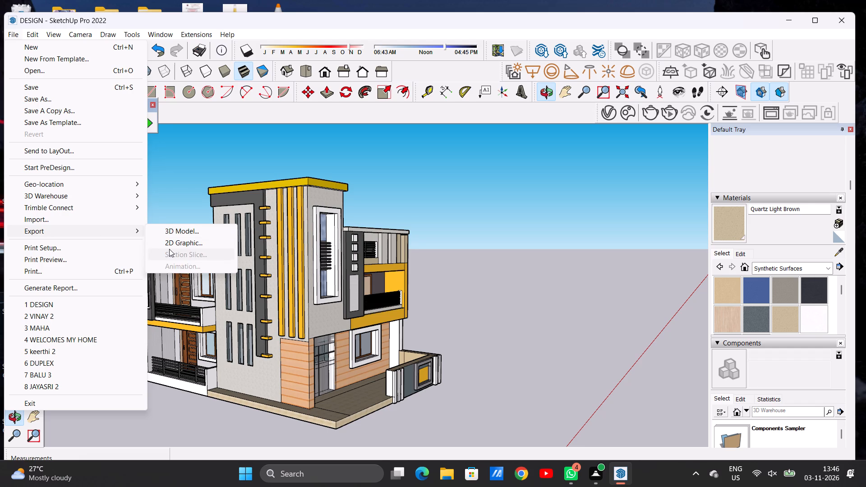
pyautogui.click(170, 244)
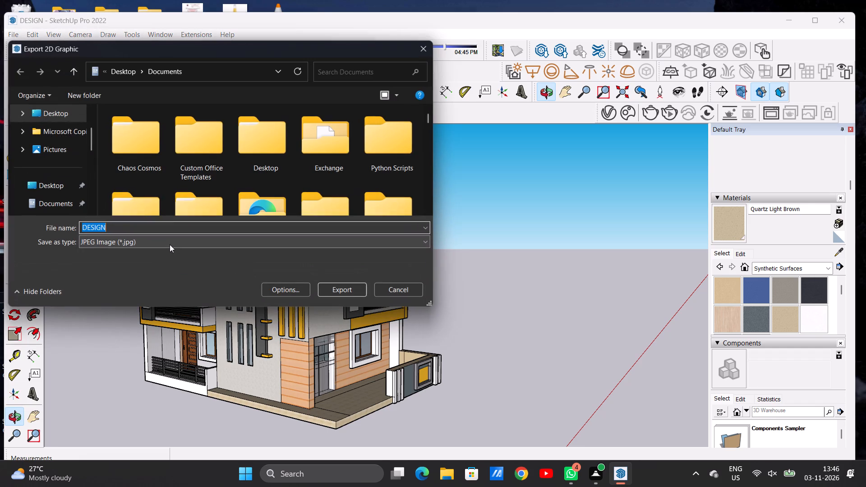
pyautogui.click(185, 227)
pyautogui.press('space')
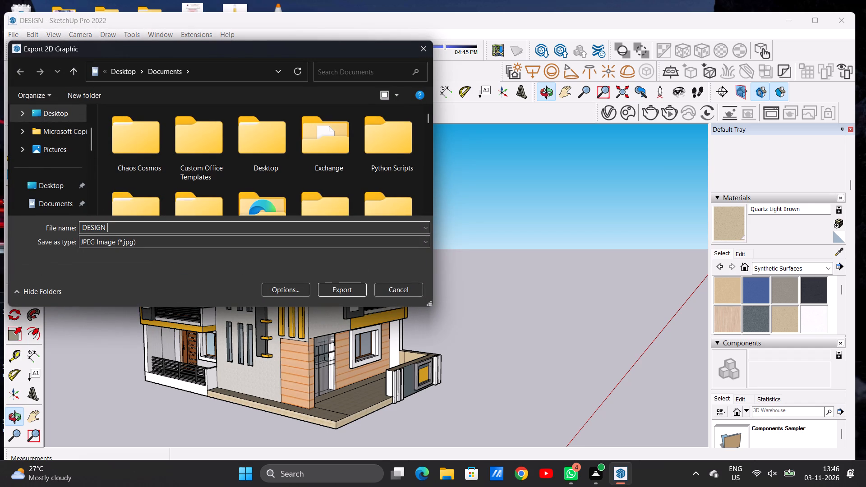
pyautogui.write('PDF')
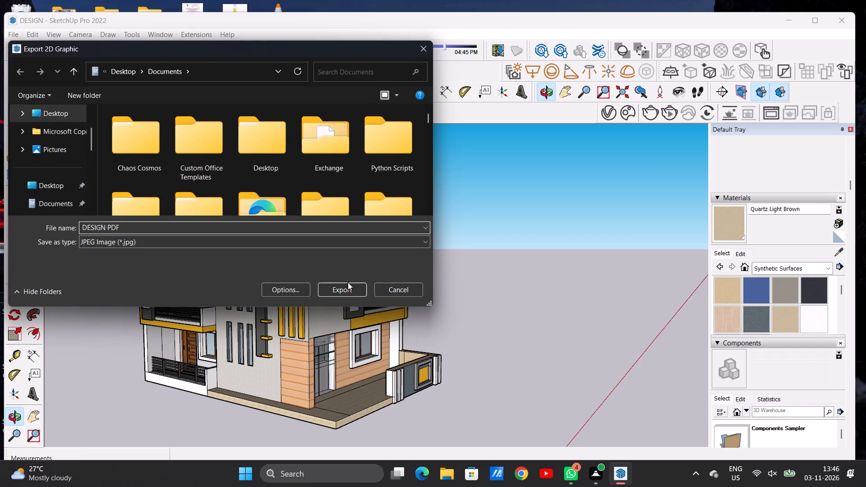
pyautogui.click(347, 285)
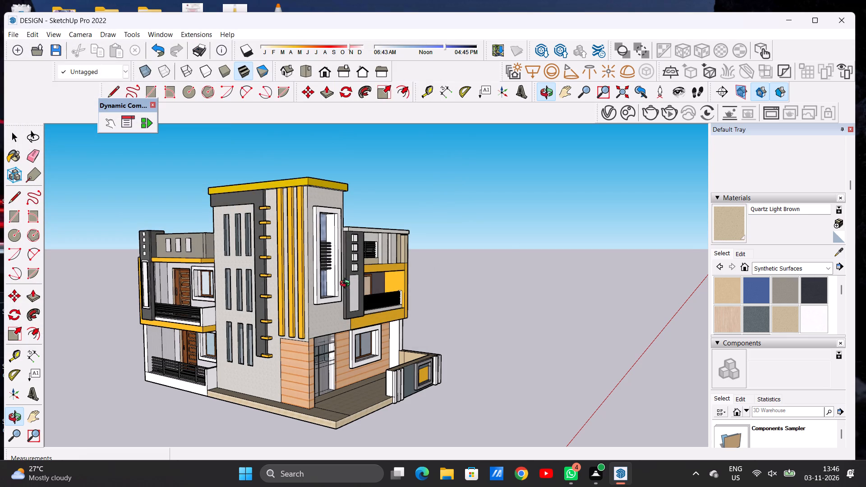